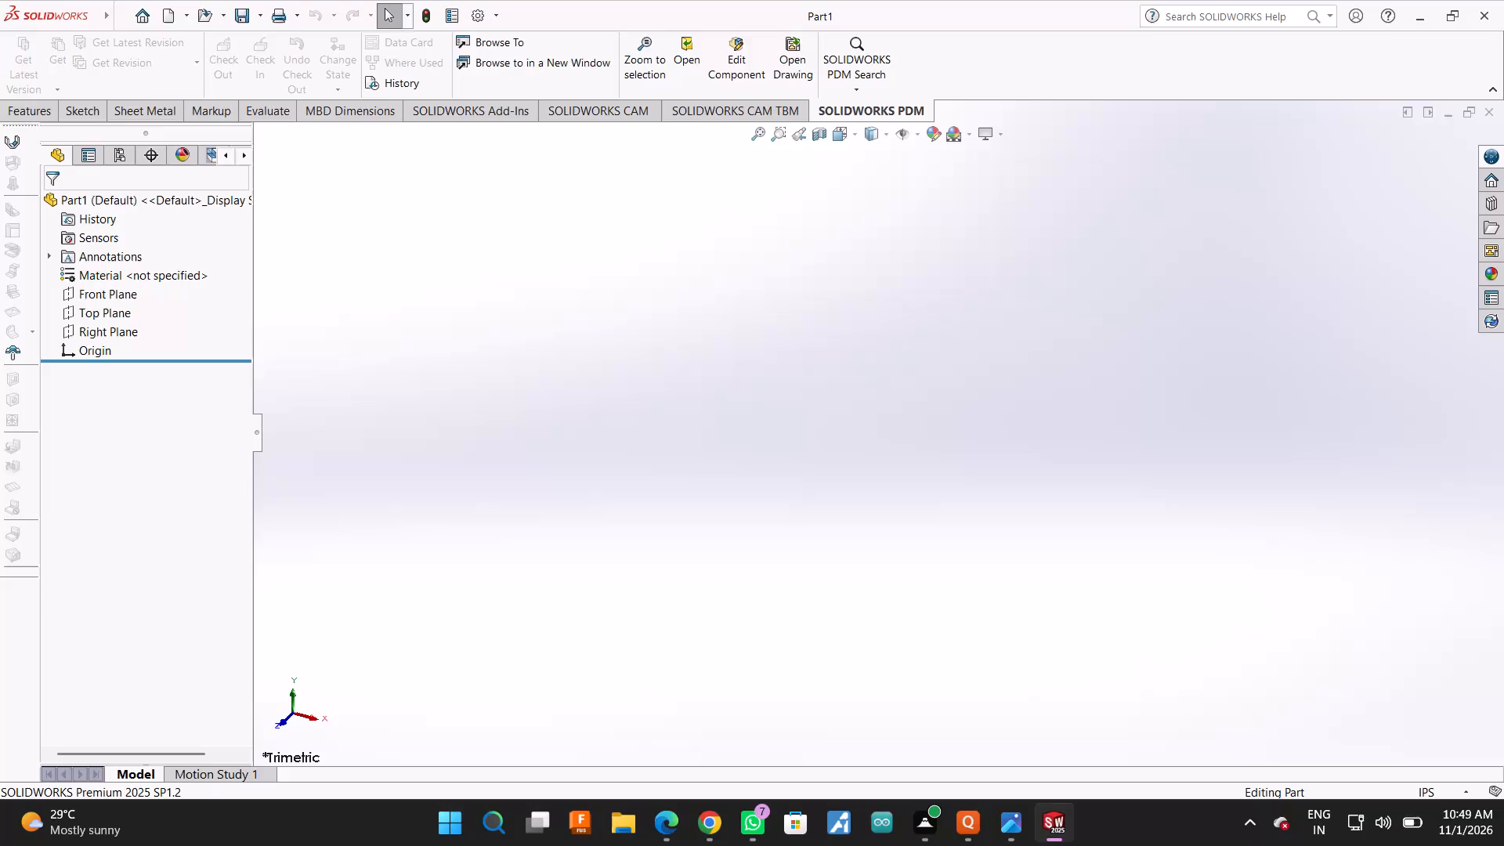
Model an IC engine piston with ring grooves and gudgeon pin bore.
Set the part's document units to MMGS (millimeter, gram, second).
left_click(84, 118)
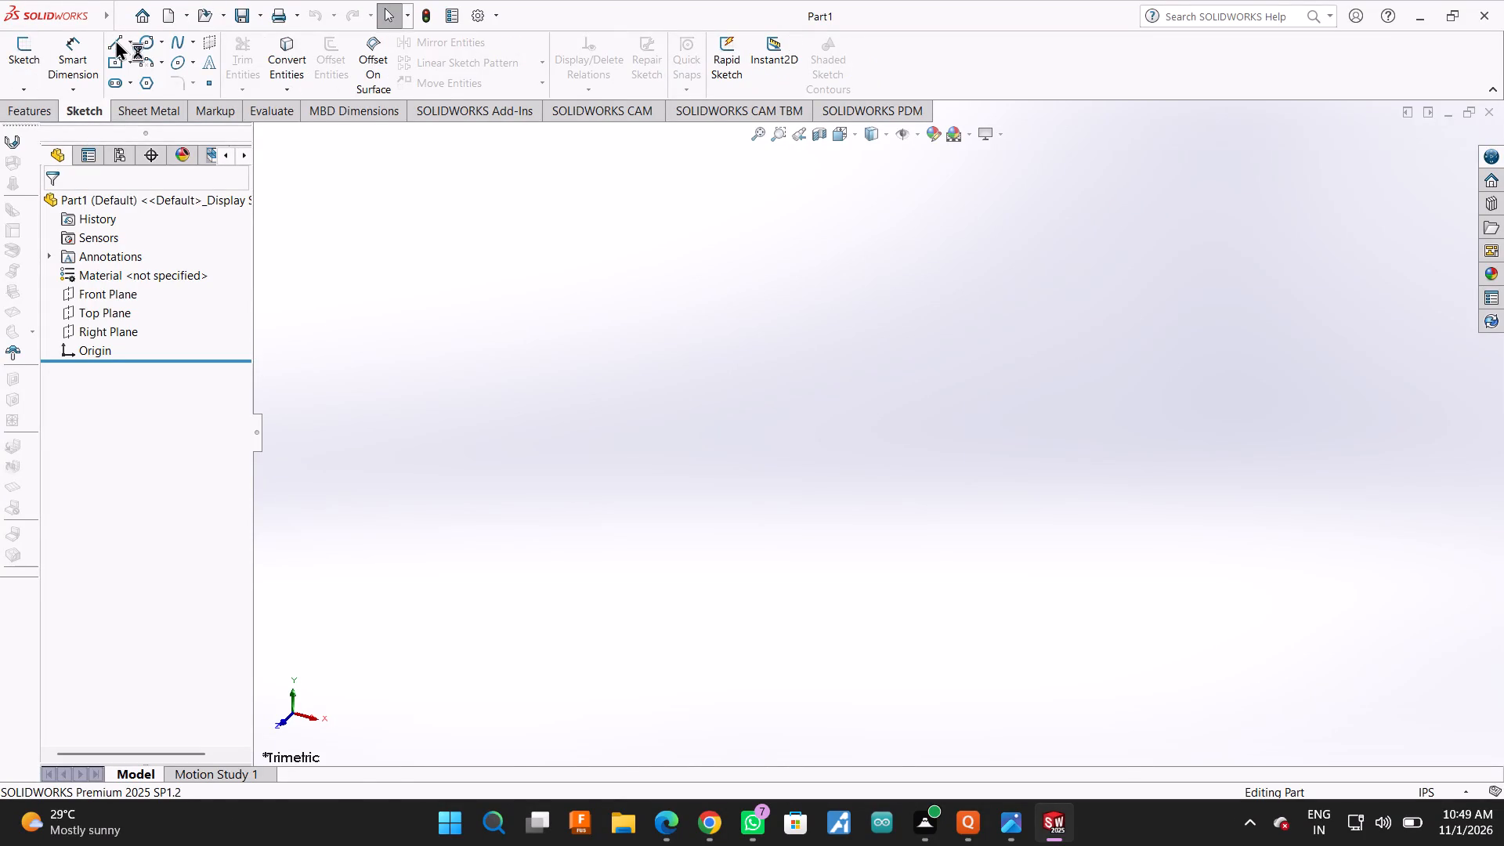
left_click(1436, 789)
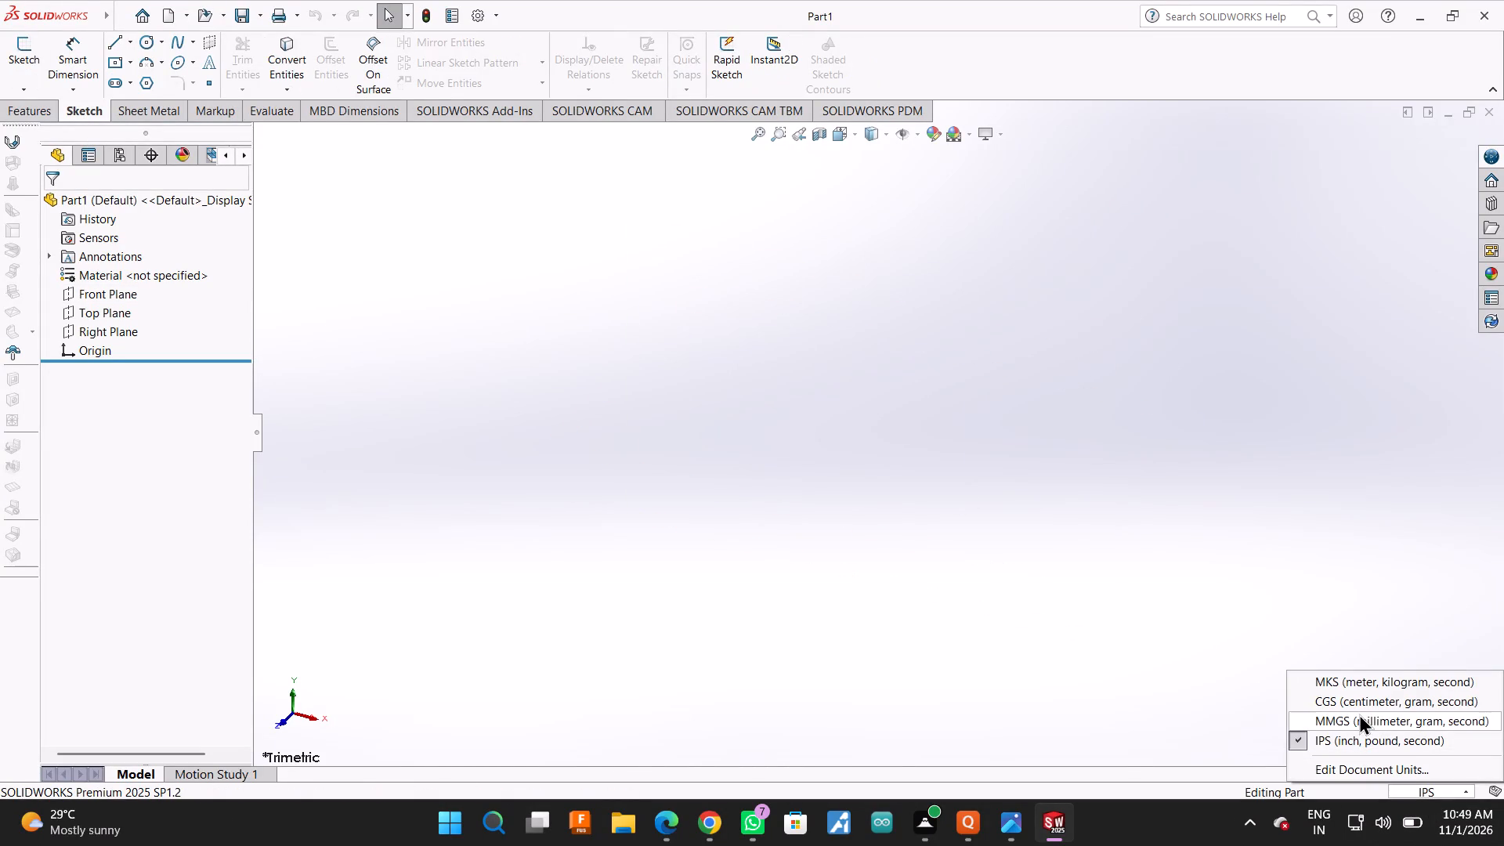
left_click(1359, 714)
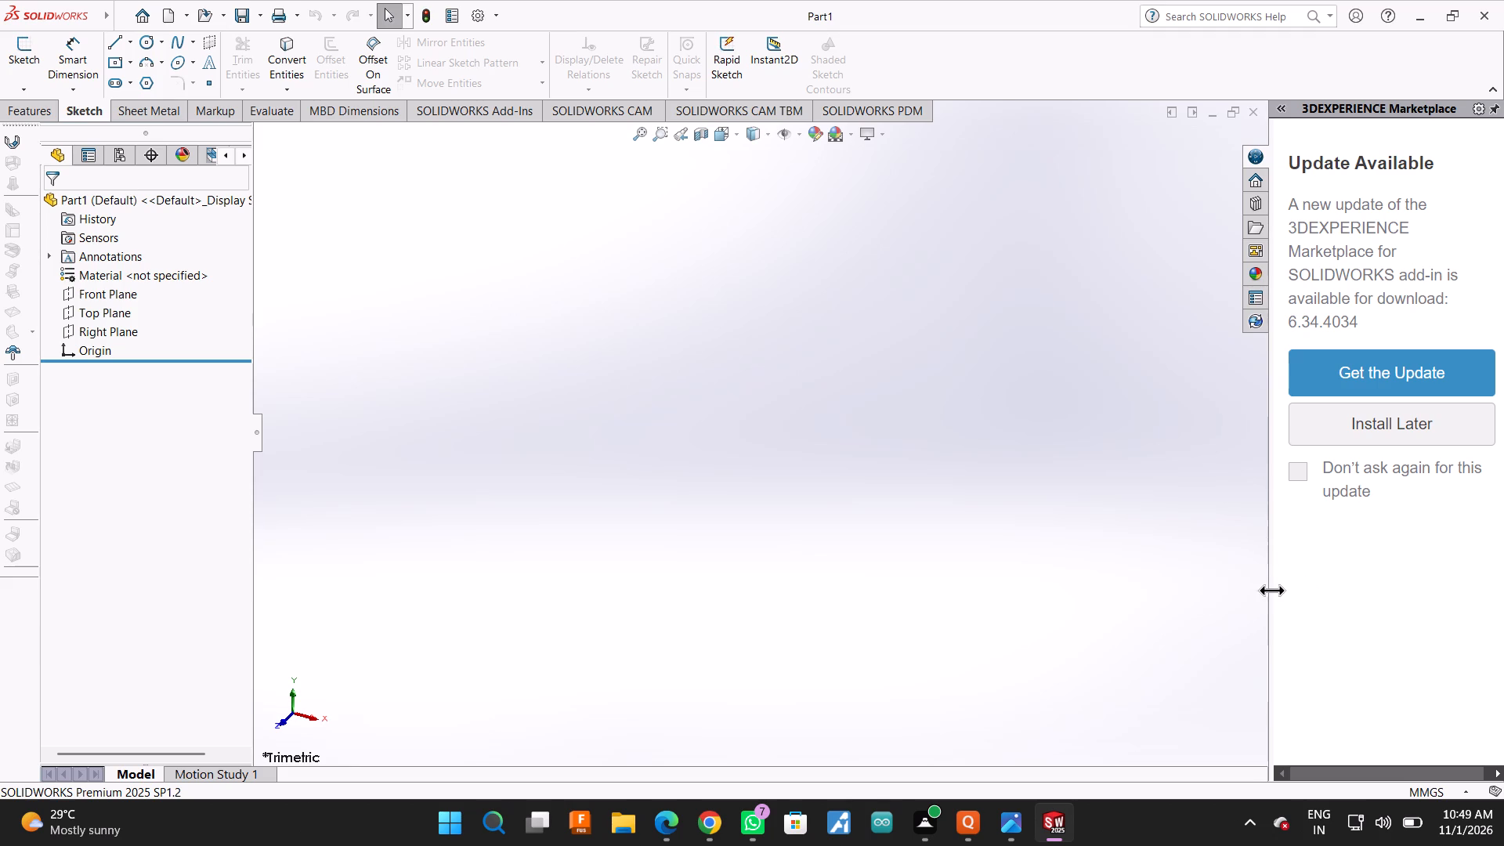
left_click_drag(1271, 590, 1503, 587)
left_click(1503, 587)
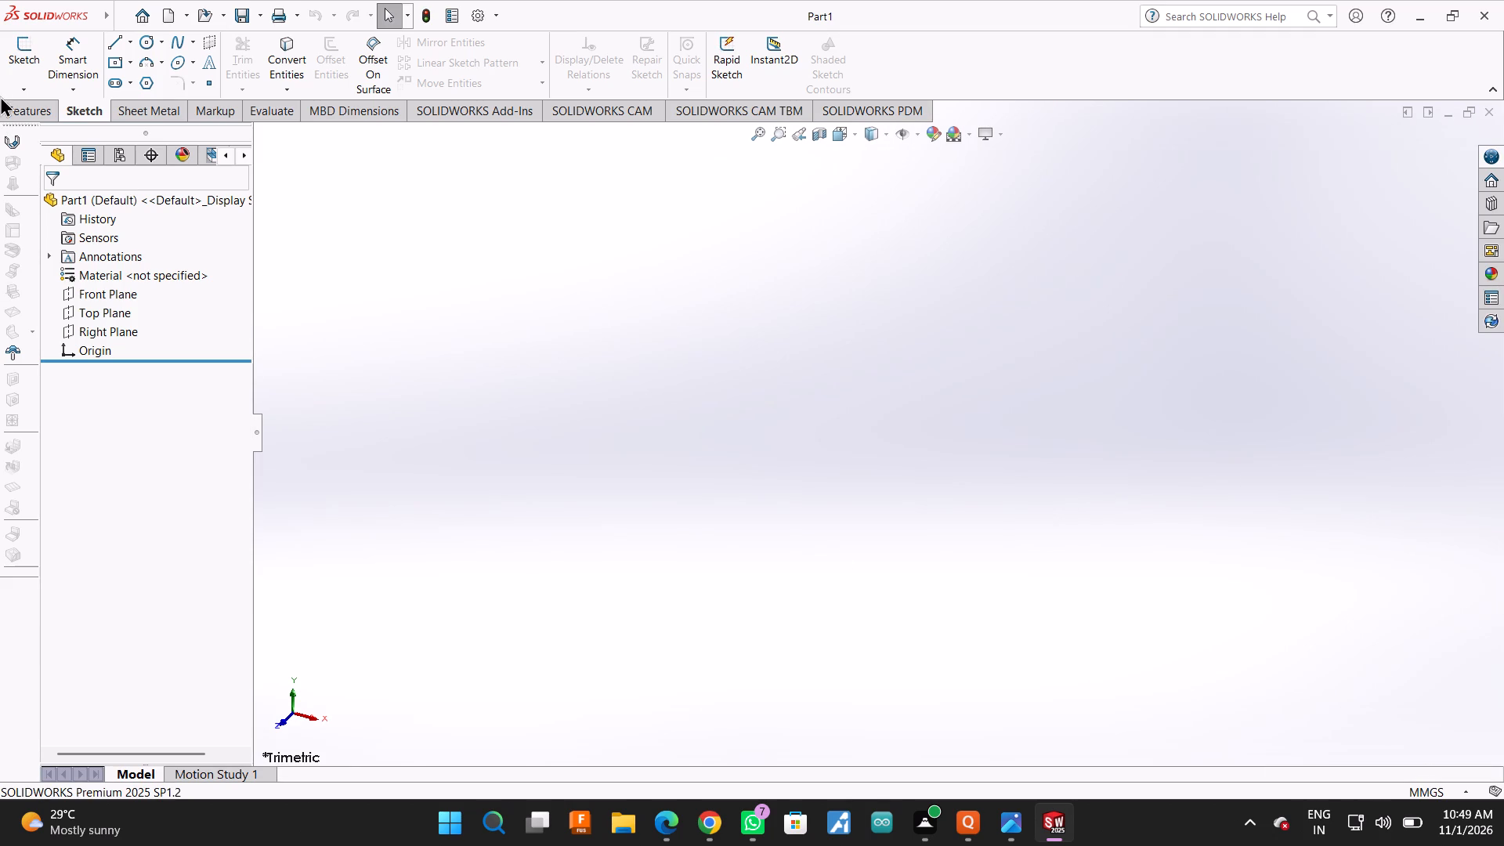
Start a sketch on the Front Plane and draw a vertical centerline about 57 mm long from above down to the origin.
left_click(105, 43)
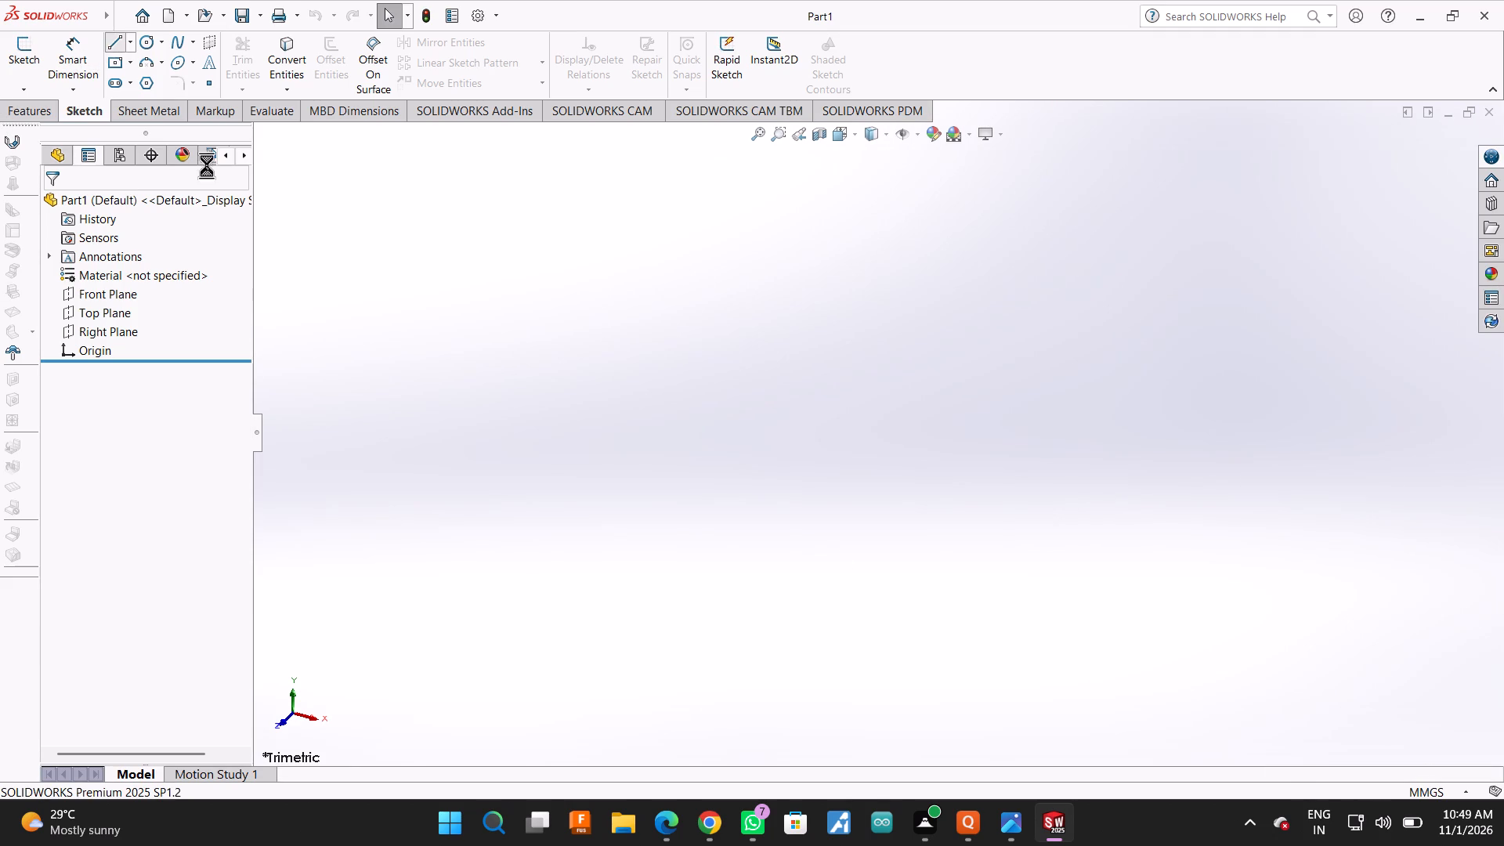
left_click(129, 43)
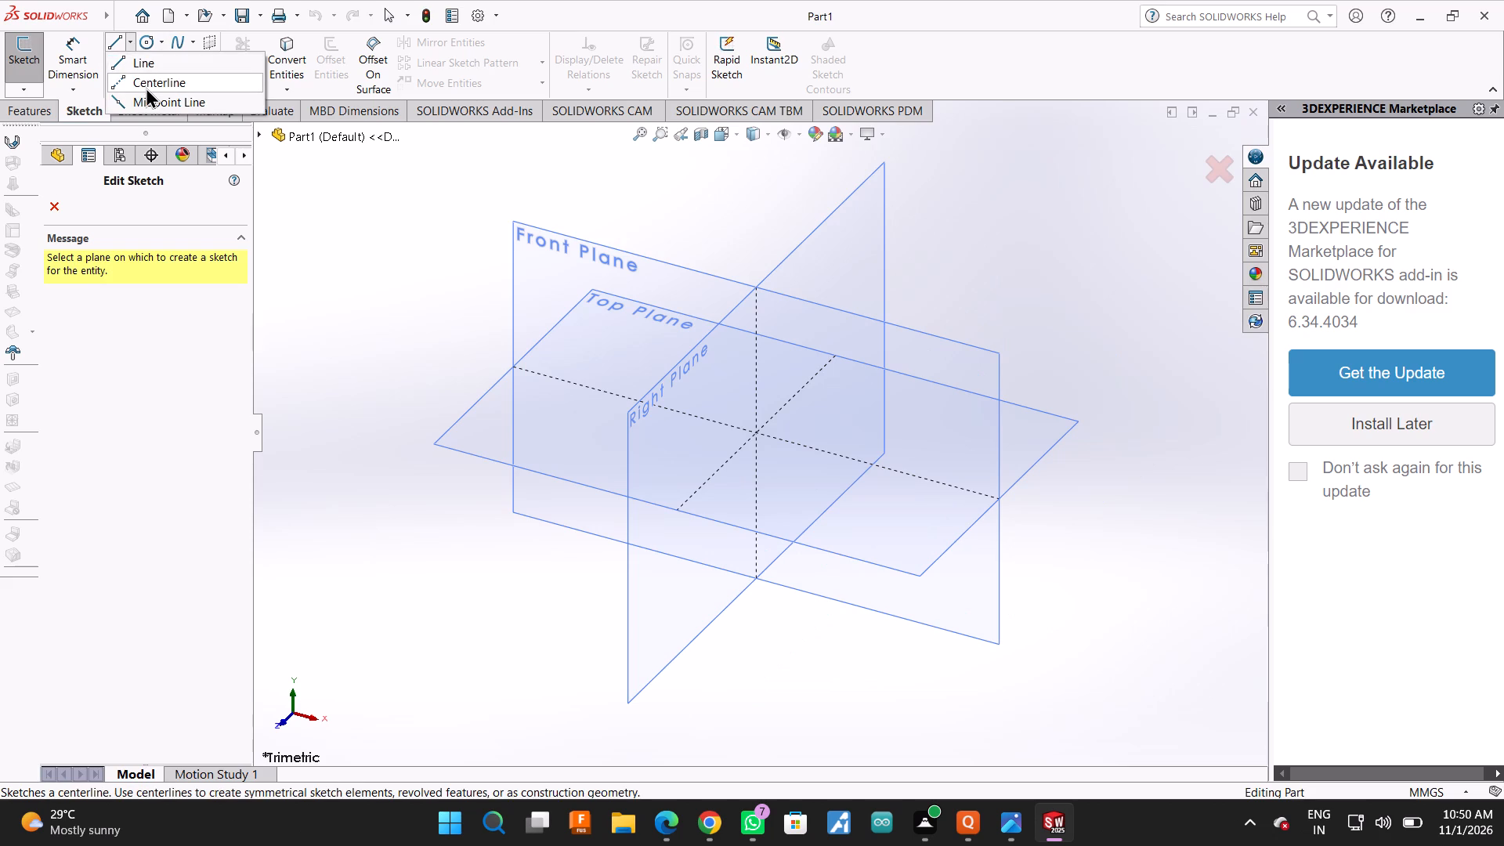
left_click(144, 86)
left_click(578, 284)
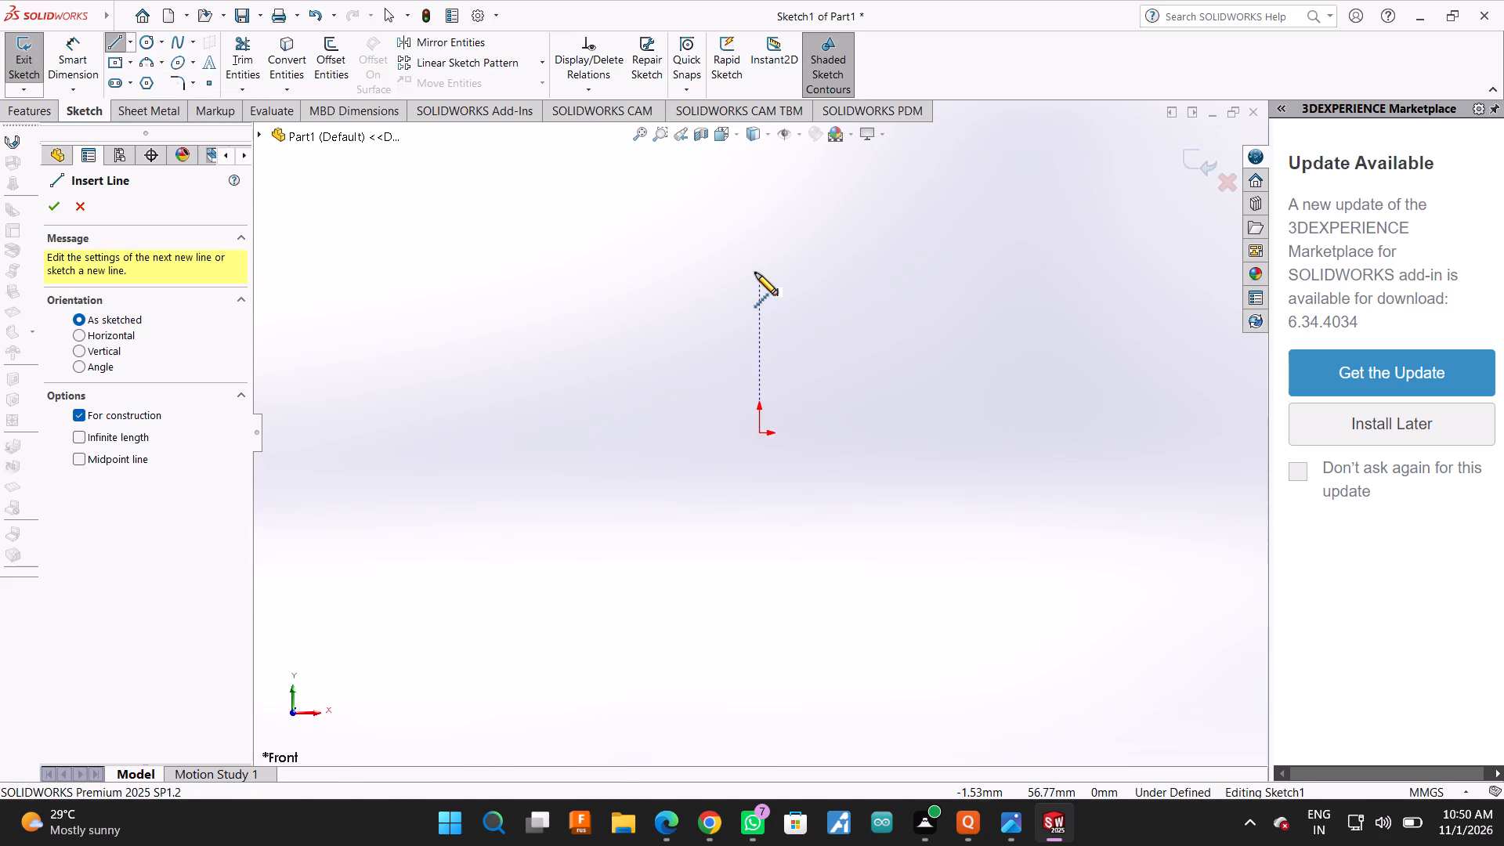
left_click(755, 273)
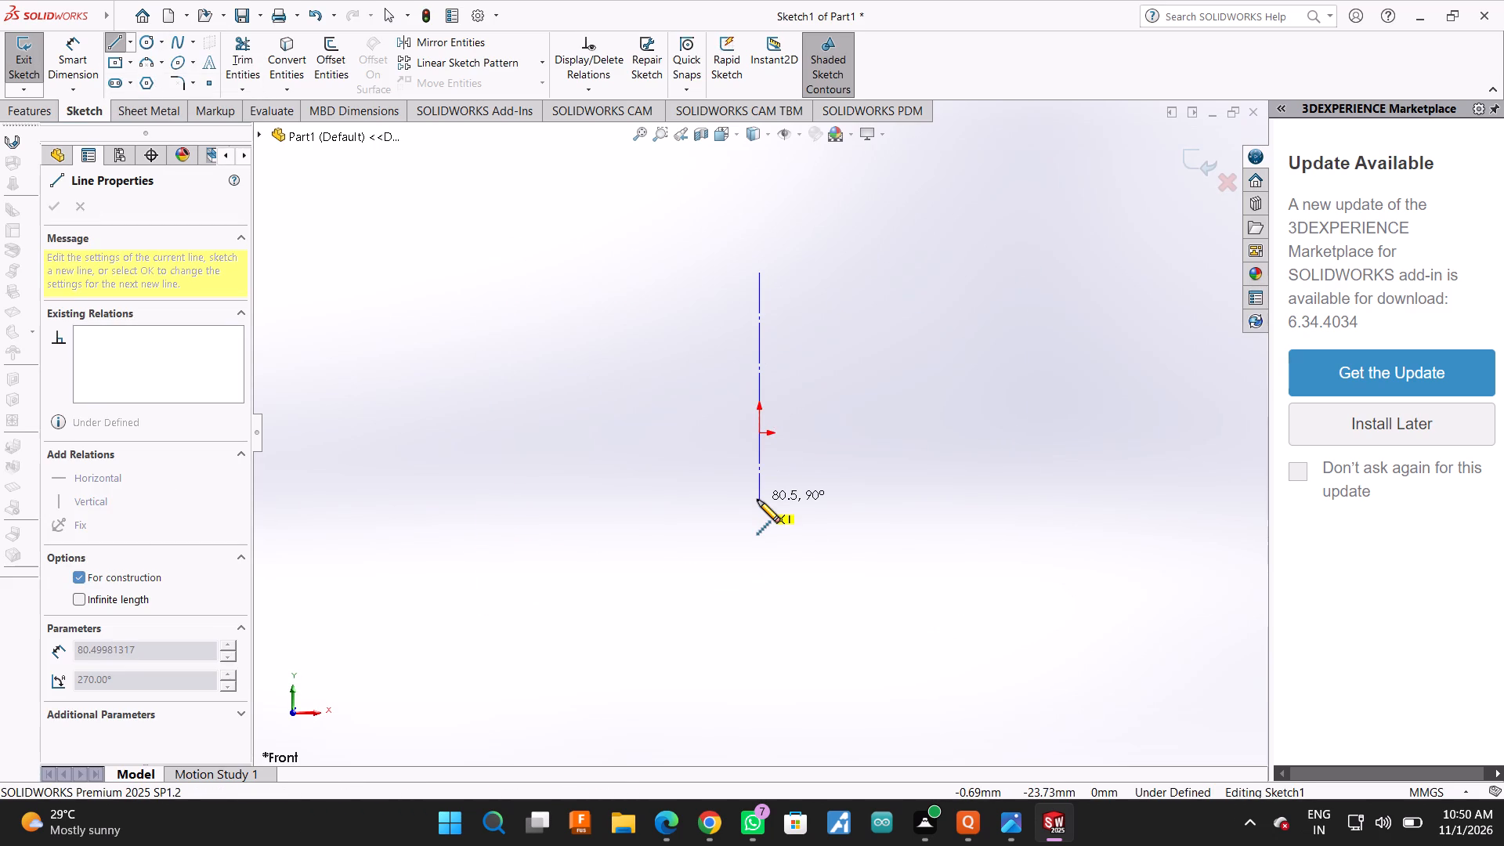
left_click(759, 432)
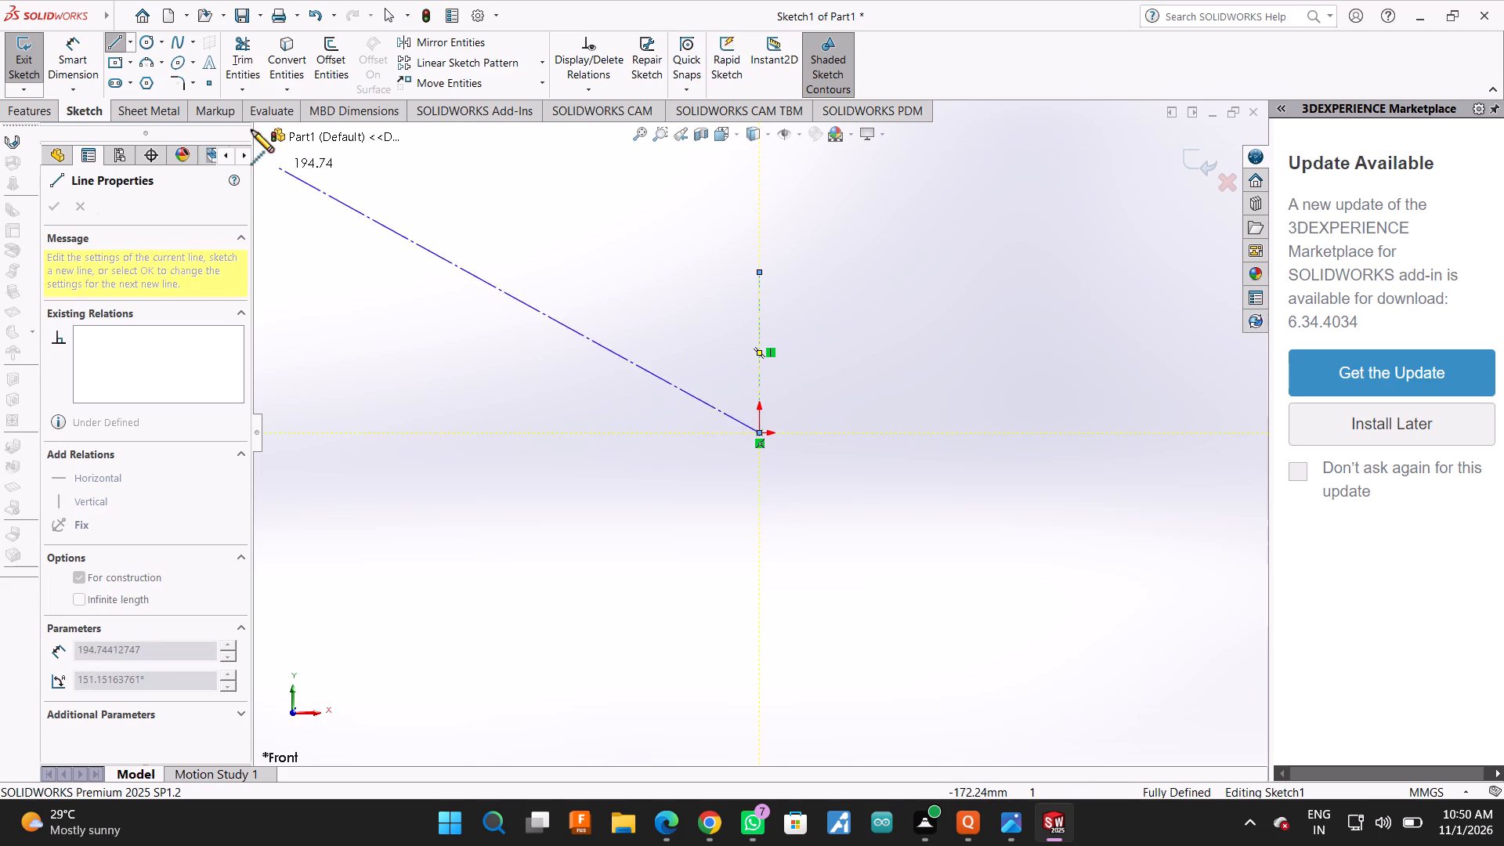
Start the Line tool for drawing regular, non-construction lines in the Front Plane sketch.
left_click(114, 42)
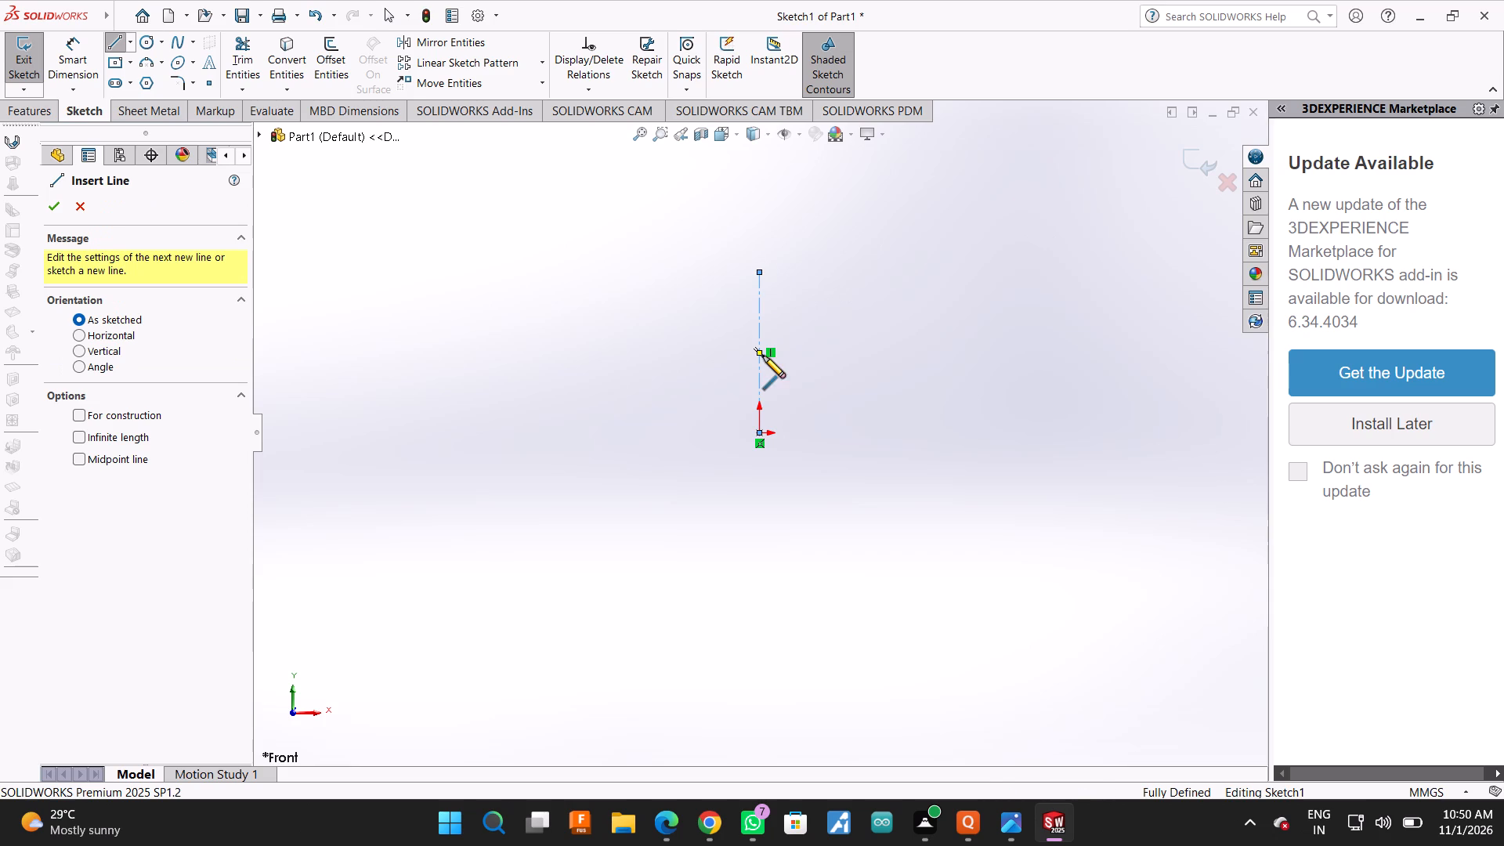
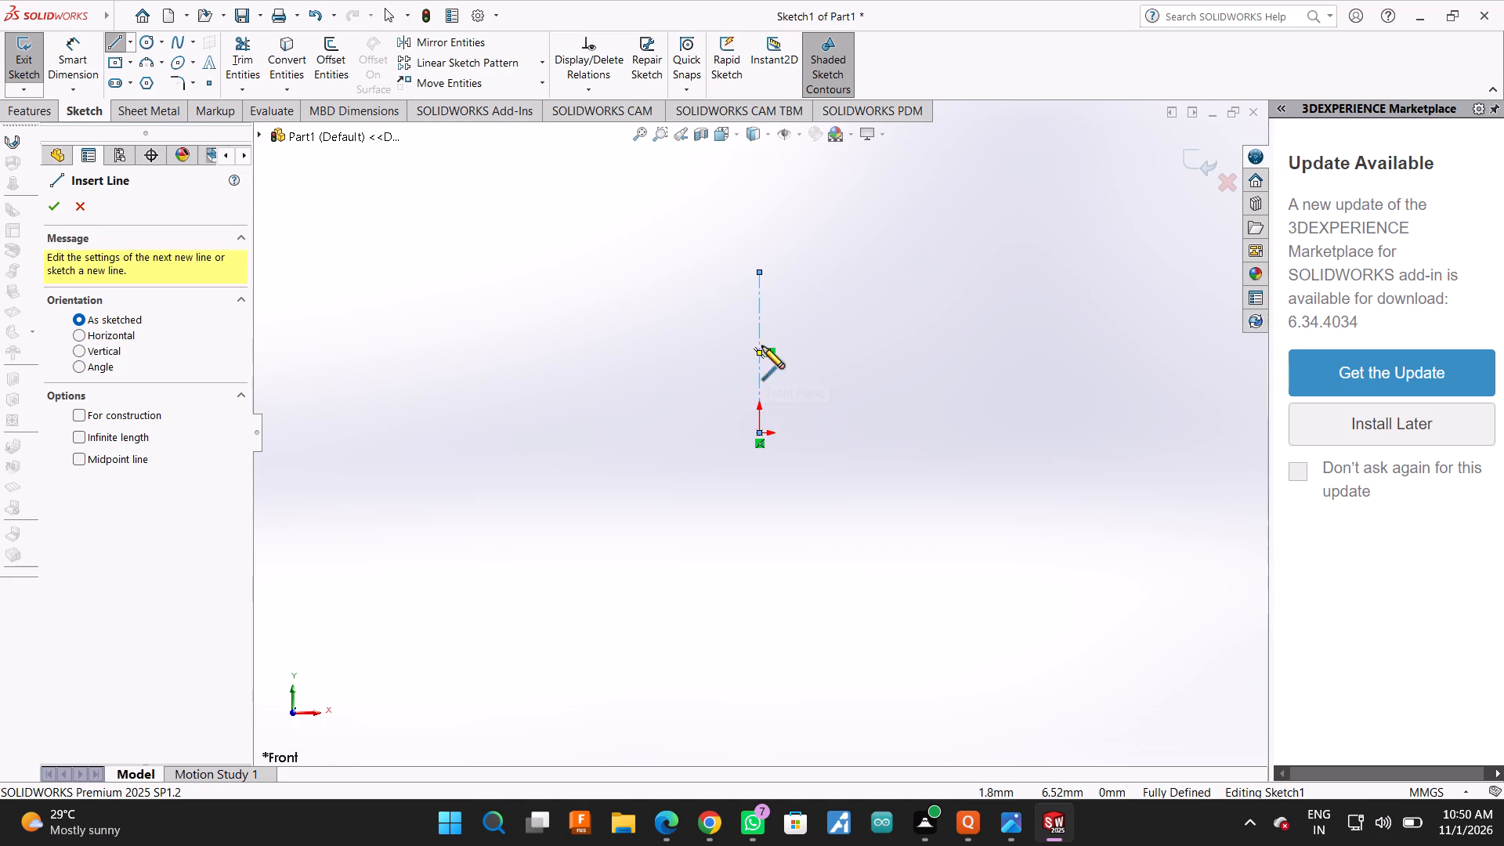
Sketch a horizontal base line about 56 mm long leftward from the origin, a short vertical edge and a rectangular notch about 7.5 mm deep inward.
left_click(760, 433)
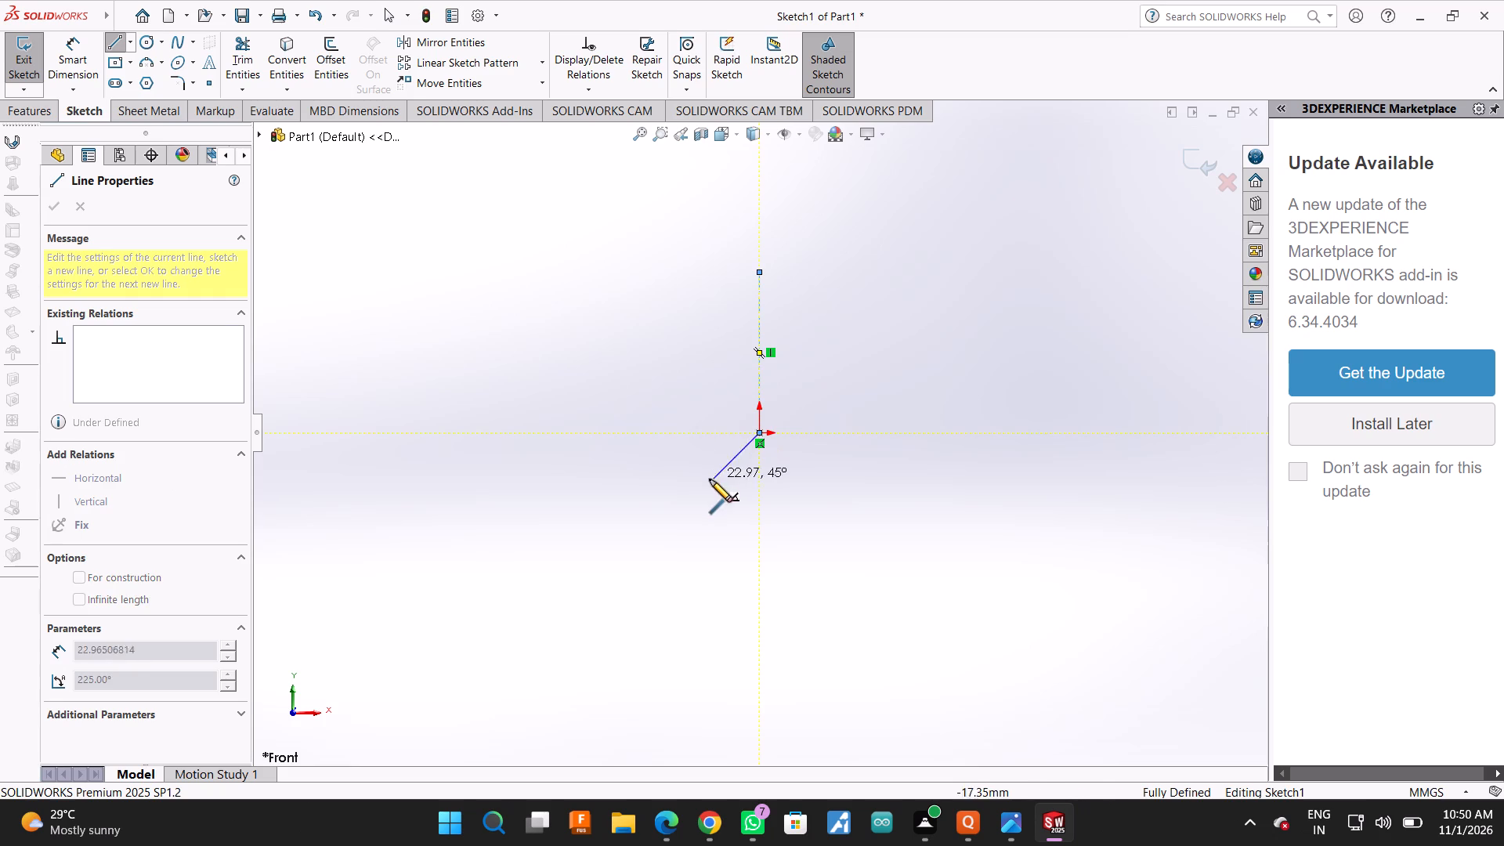
left_click(602, 431)
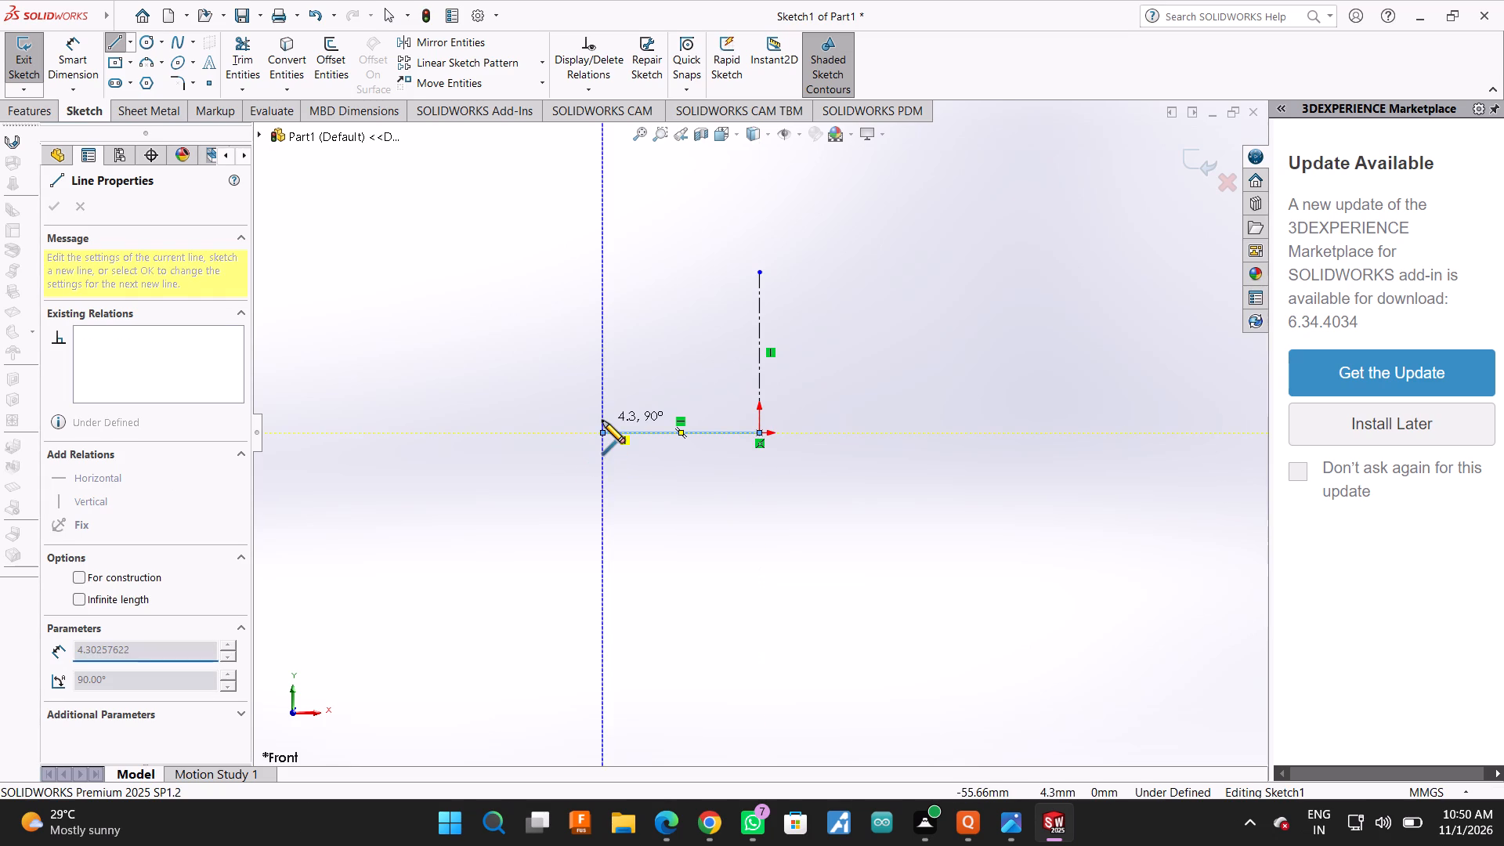
left_click(602, 414)
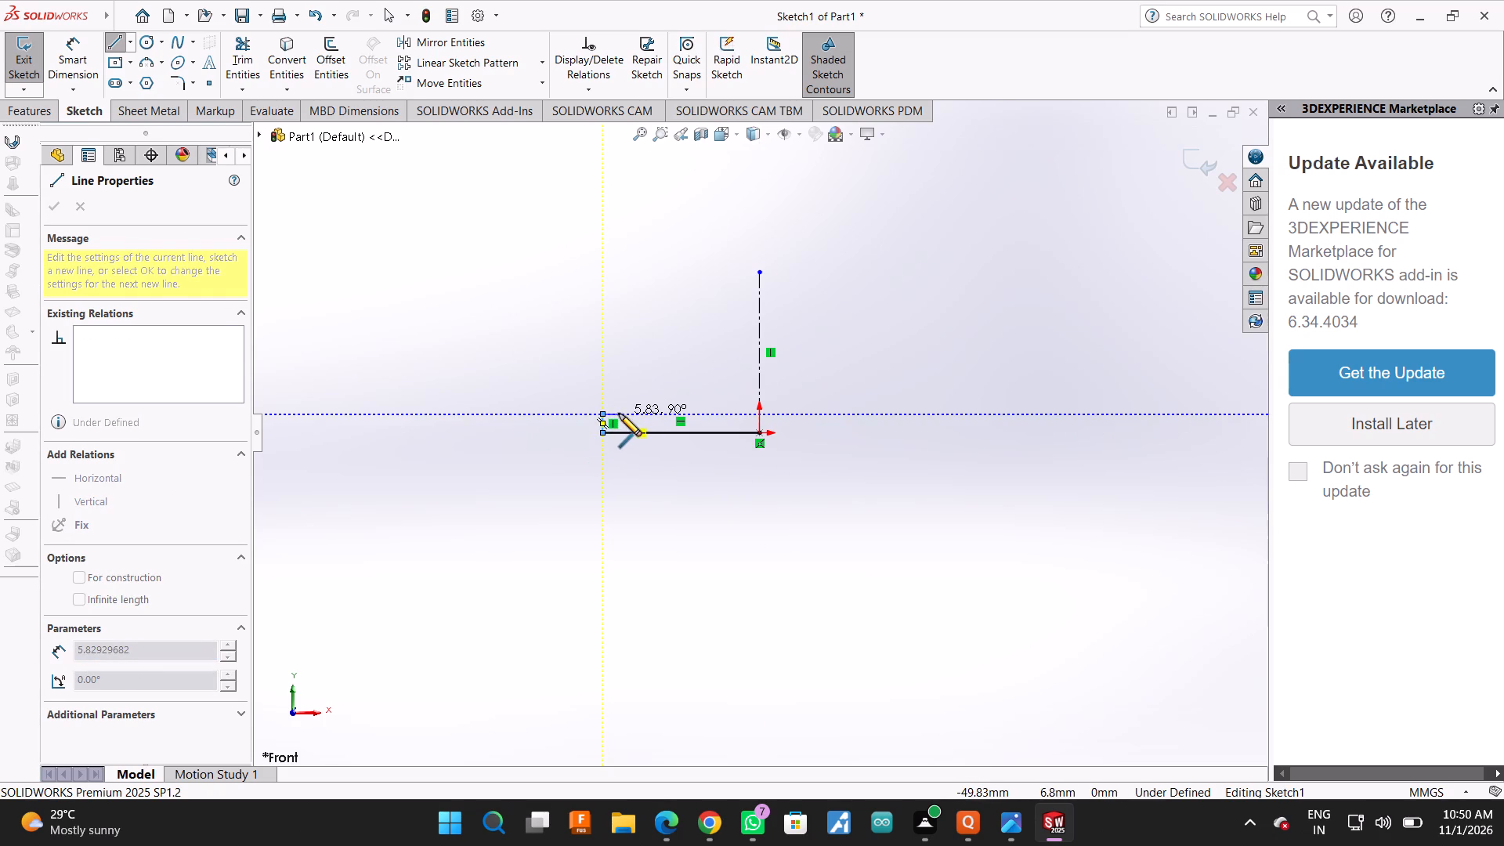
left_click(624, 415)
left_click(625, 404)
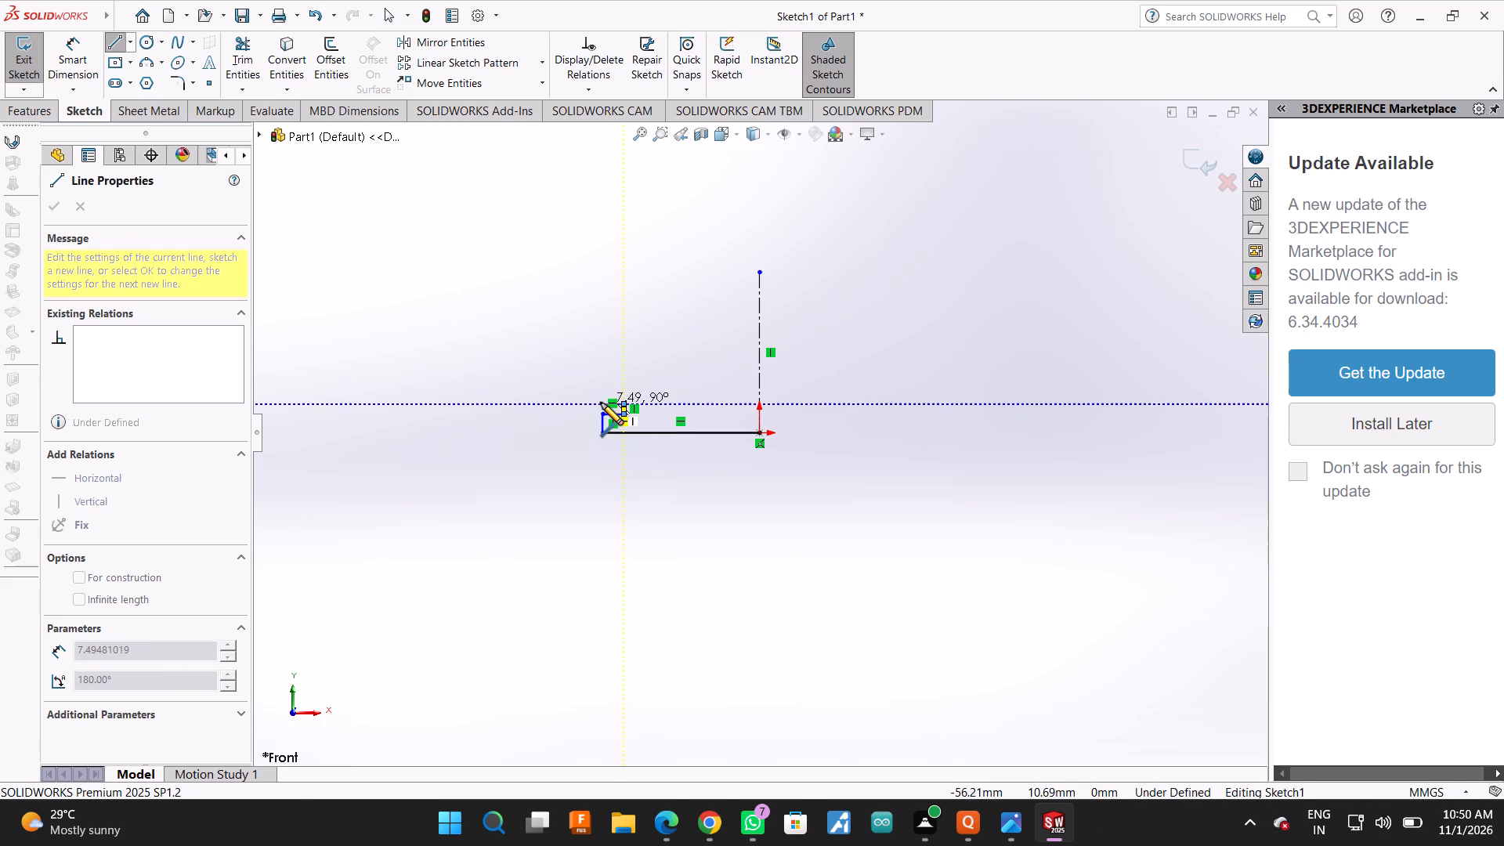
left_click(601, 403)
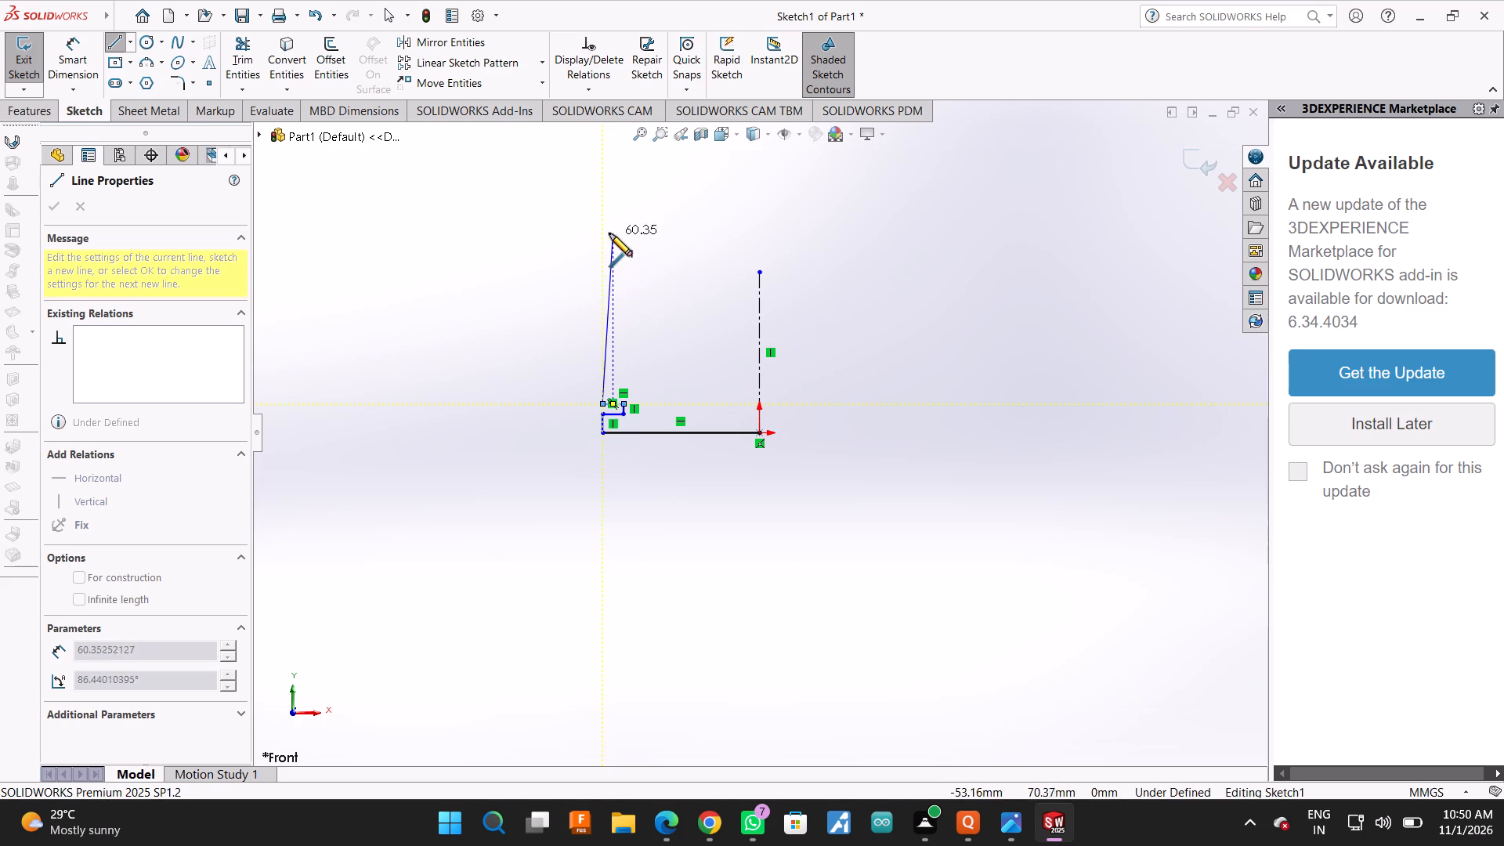
Continue the outer edge upward about 21 mm, add a second, shallower rectangular notch inward, and end with a vertical segment about 3.6 mm long.
left_click(602, 344)
left_click(617, 345)
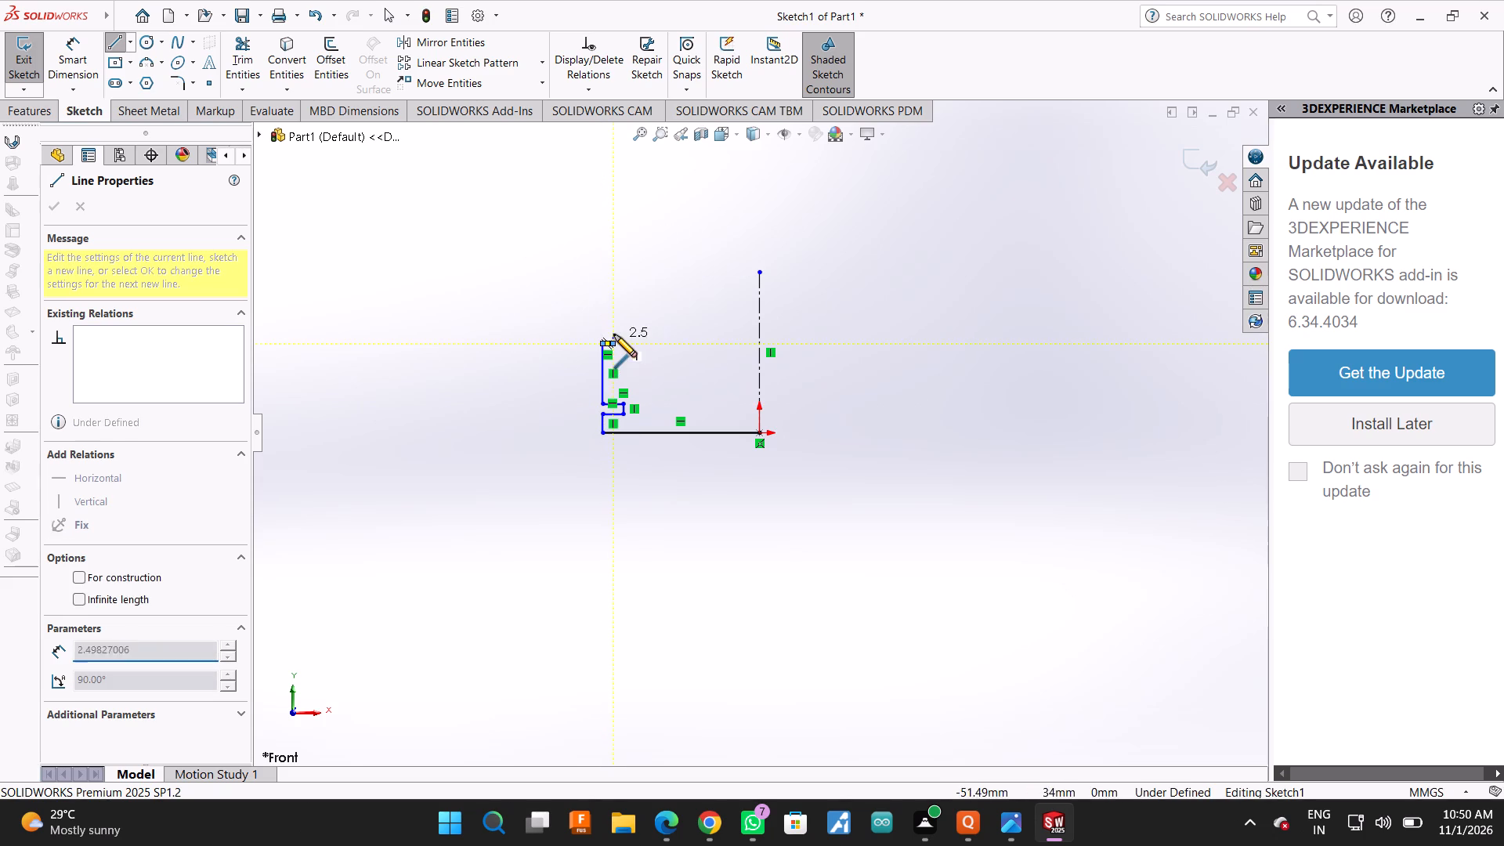
left_click(613, 326)
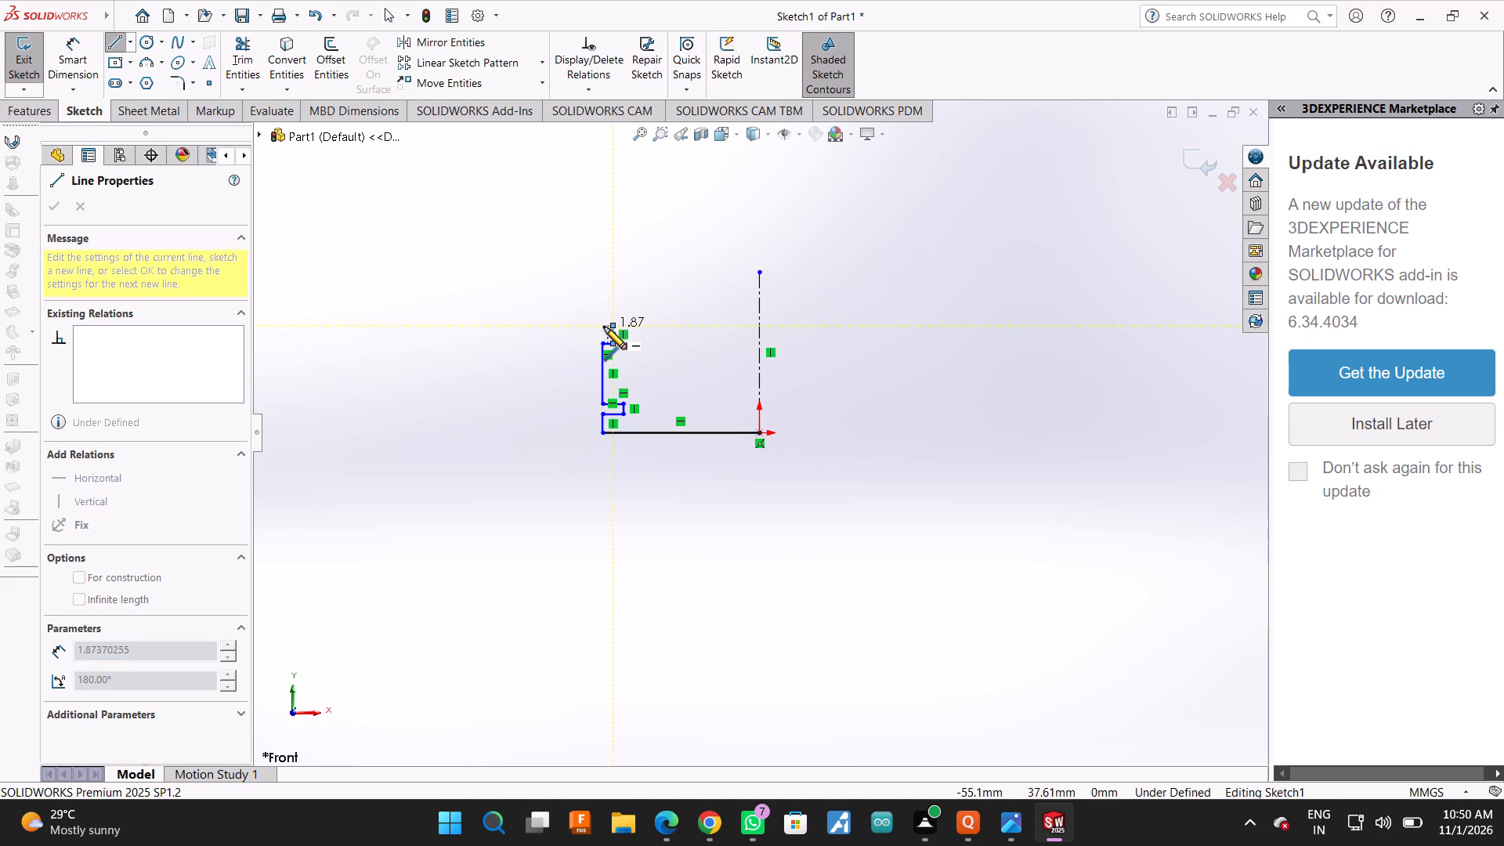
left_click(602, 327)
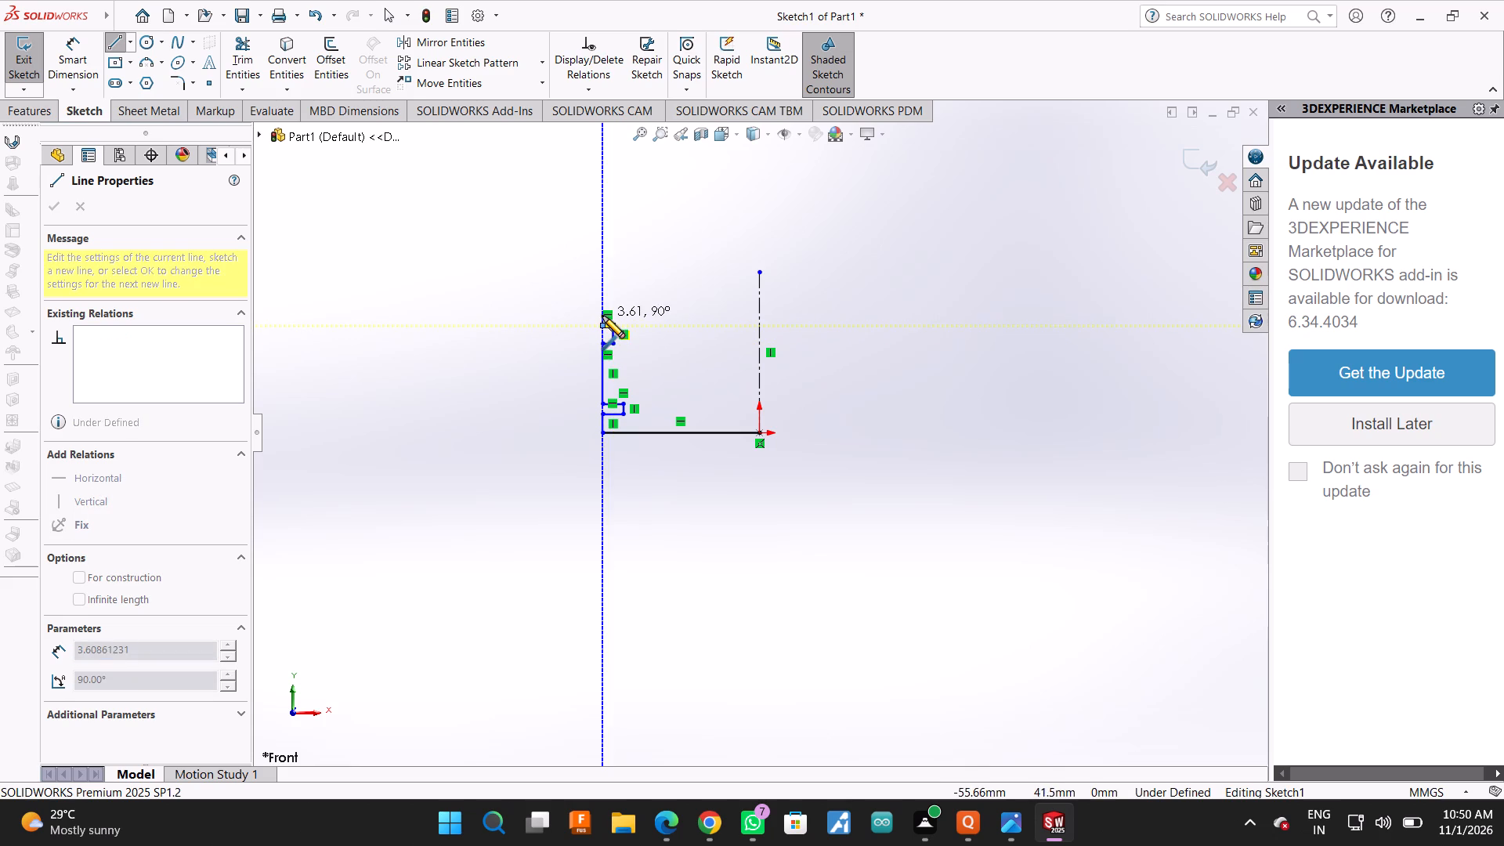
left_click(602, 316)
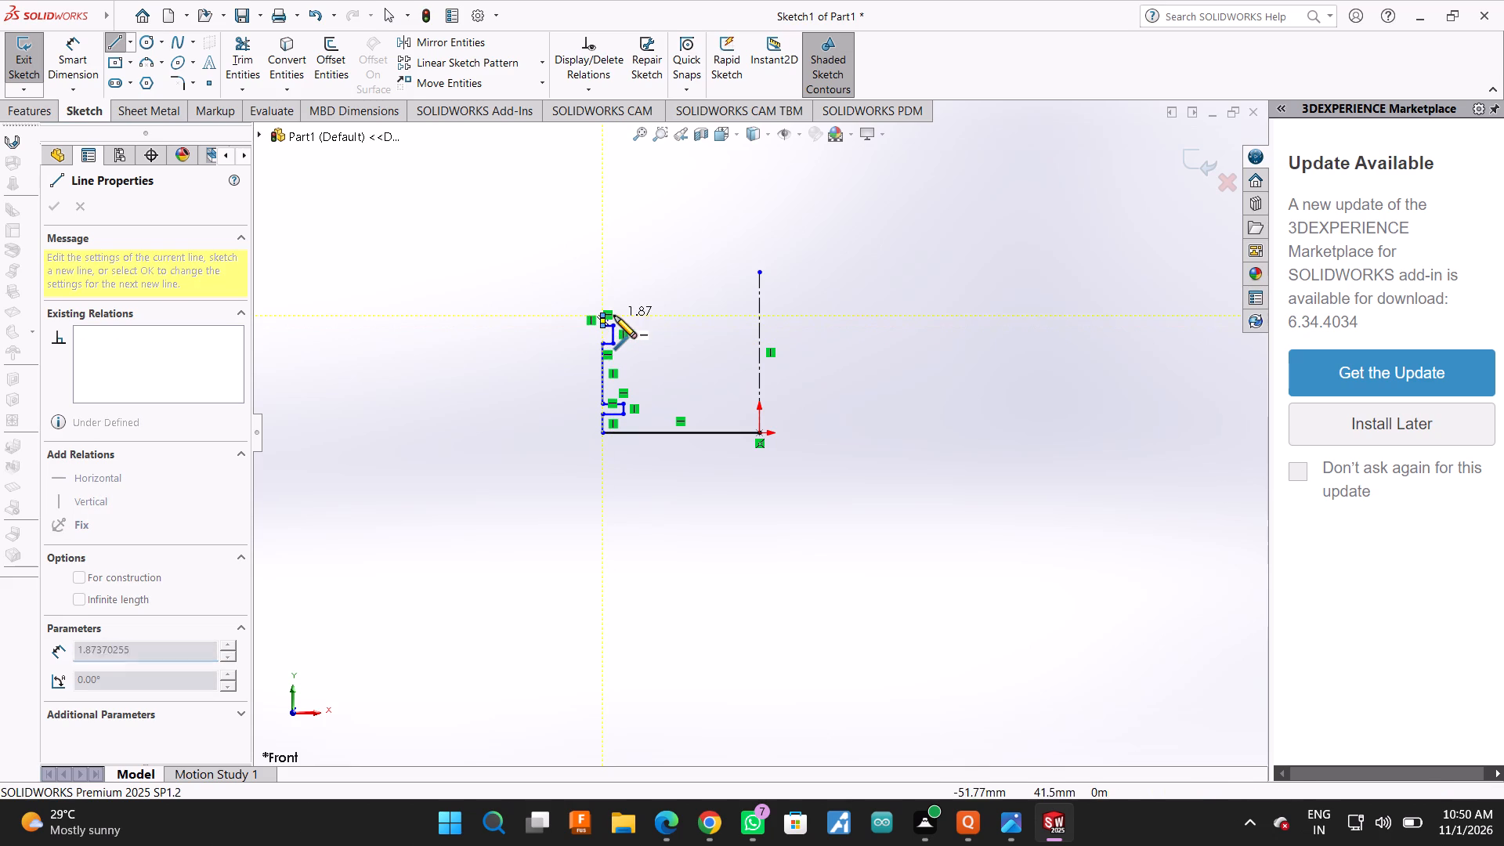
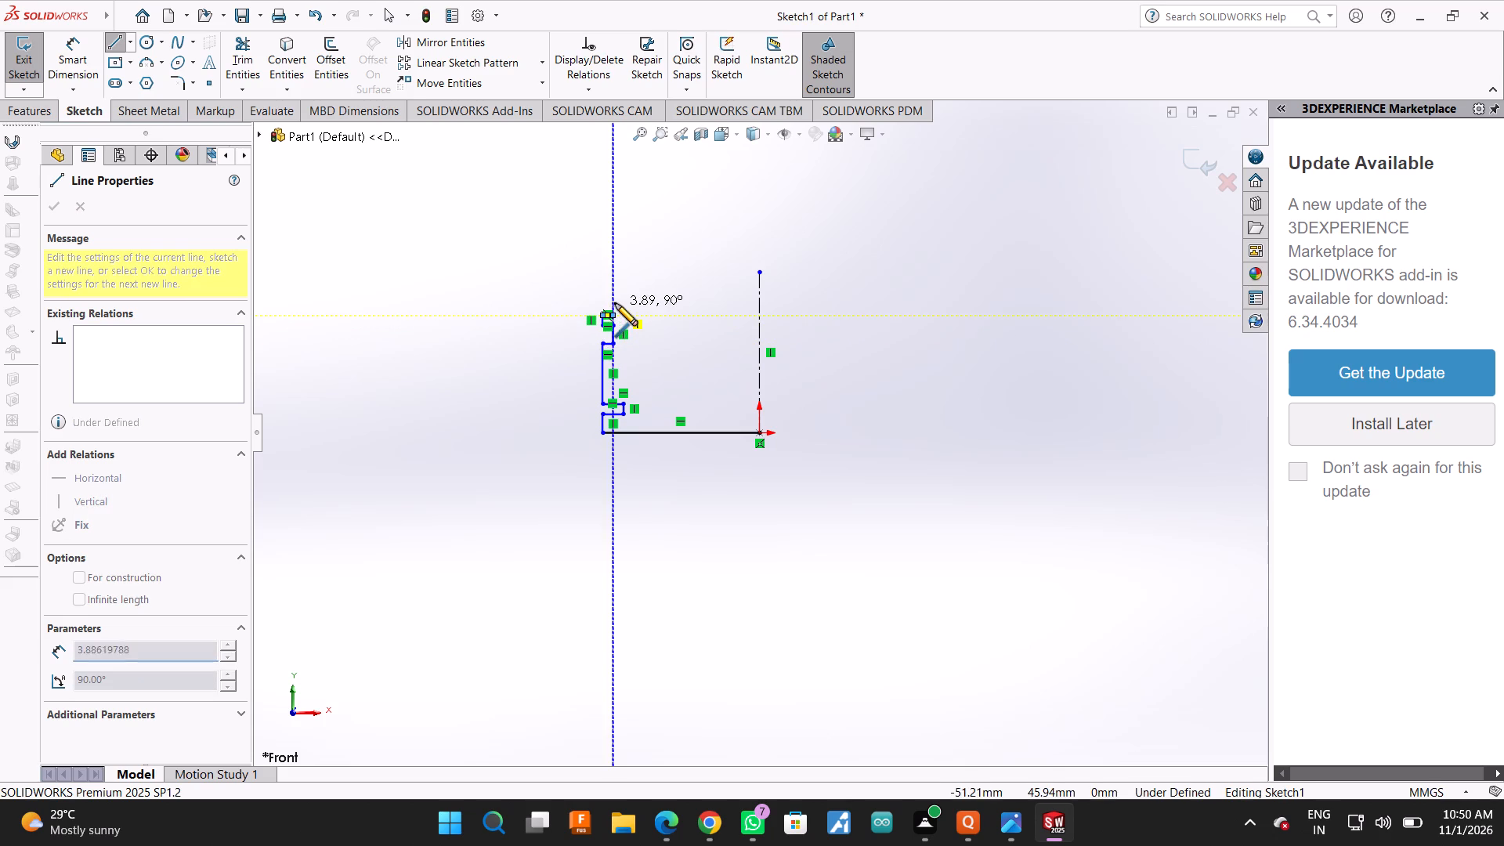
Extend the profile upward about 4 mm, outward horizontally about 5.7 mm, and vertically upward about 6.4 mm.
left_click(615, 303)
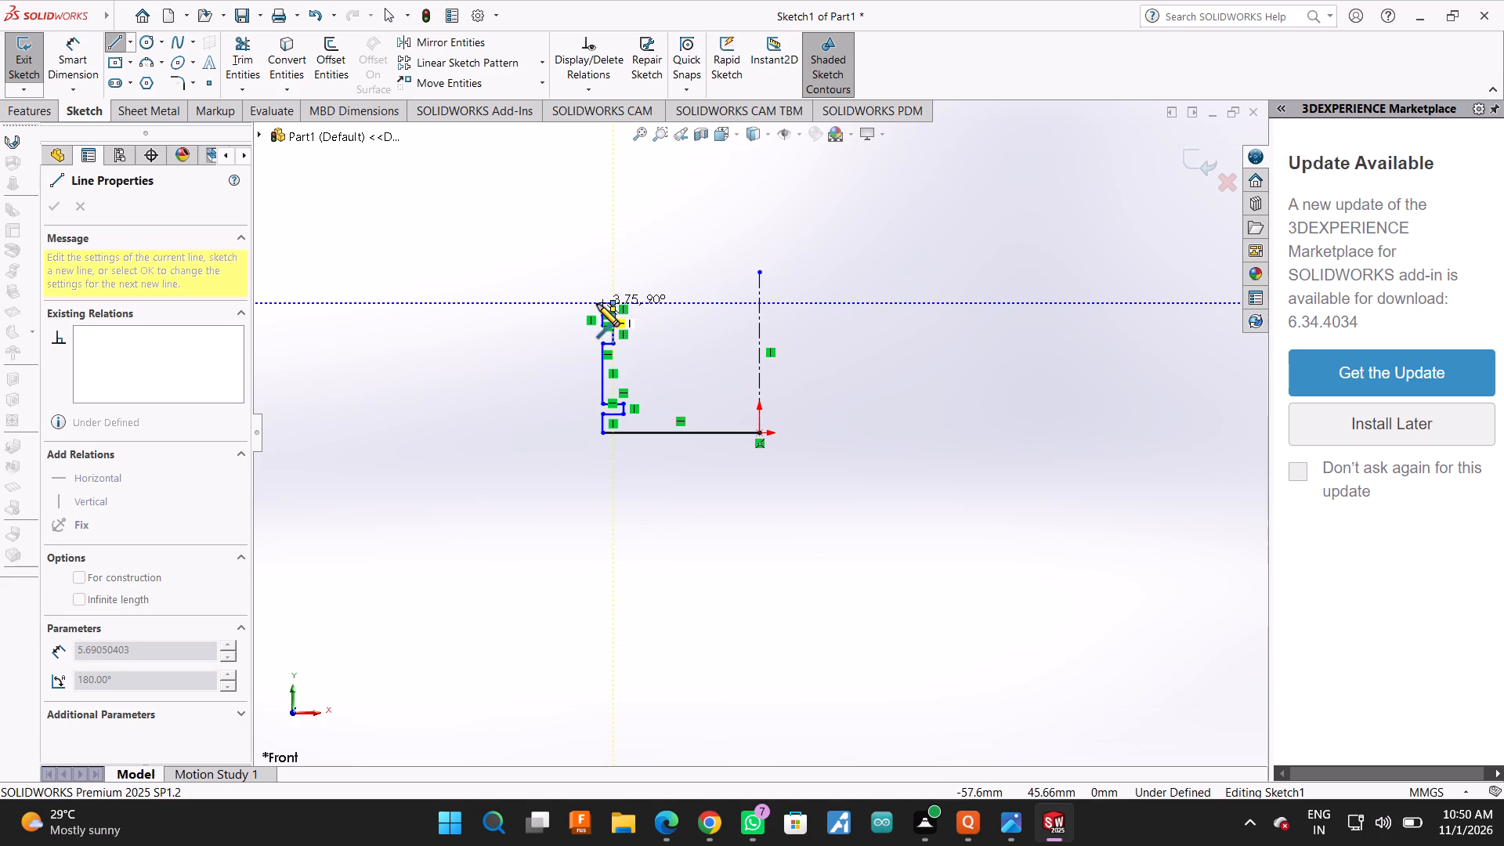
left_click(597, 304)
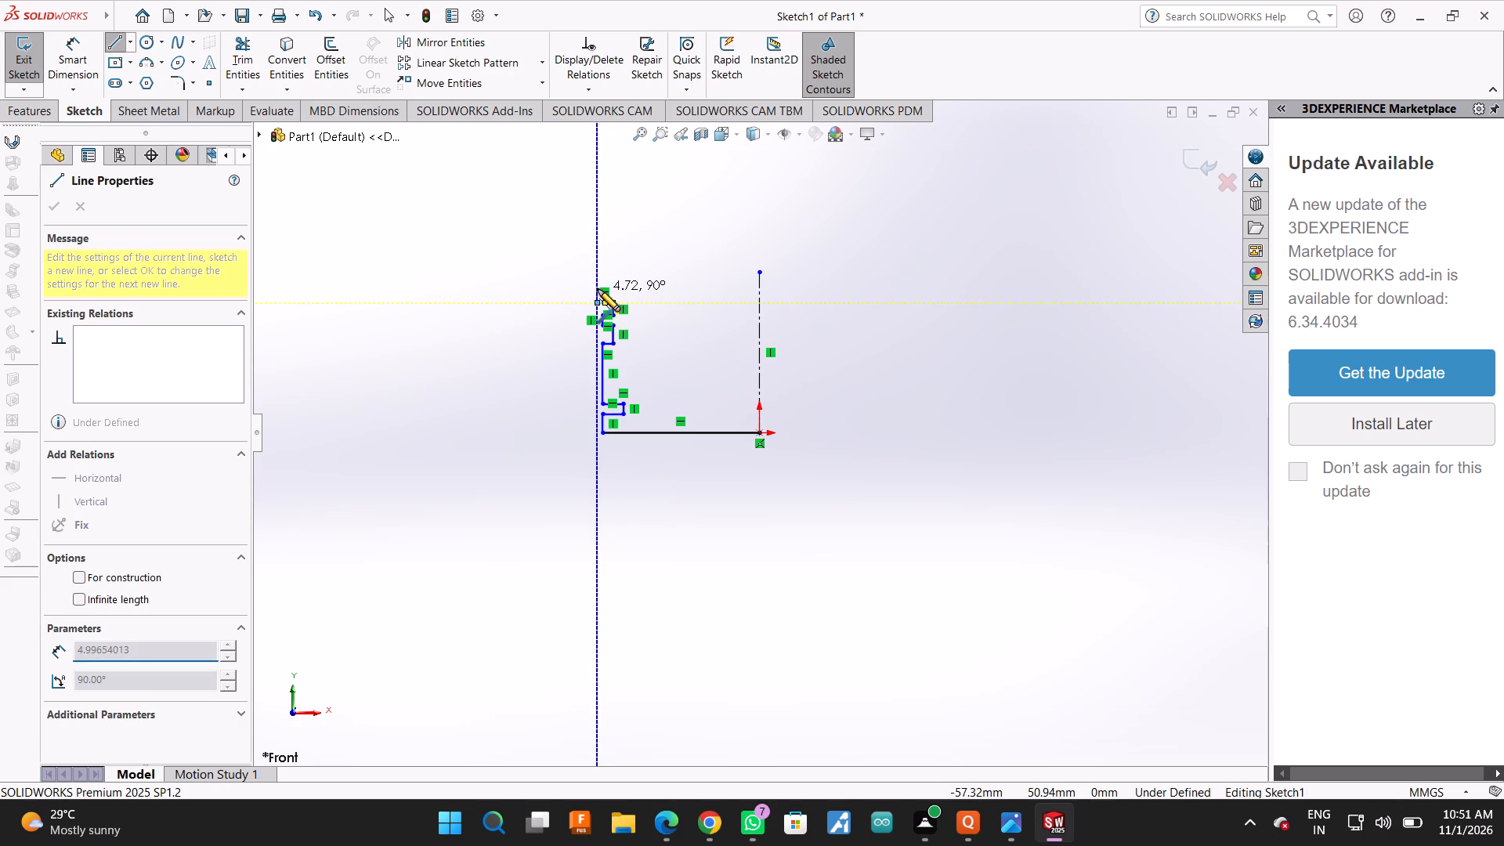
double_click(598, 289)
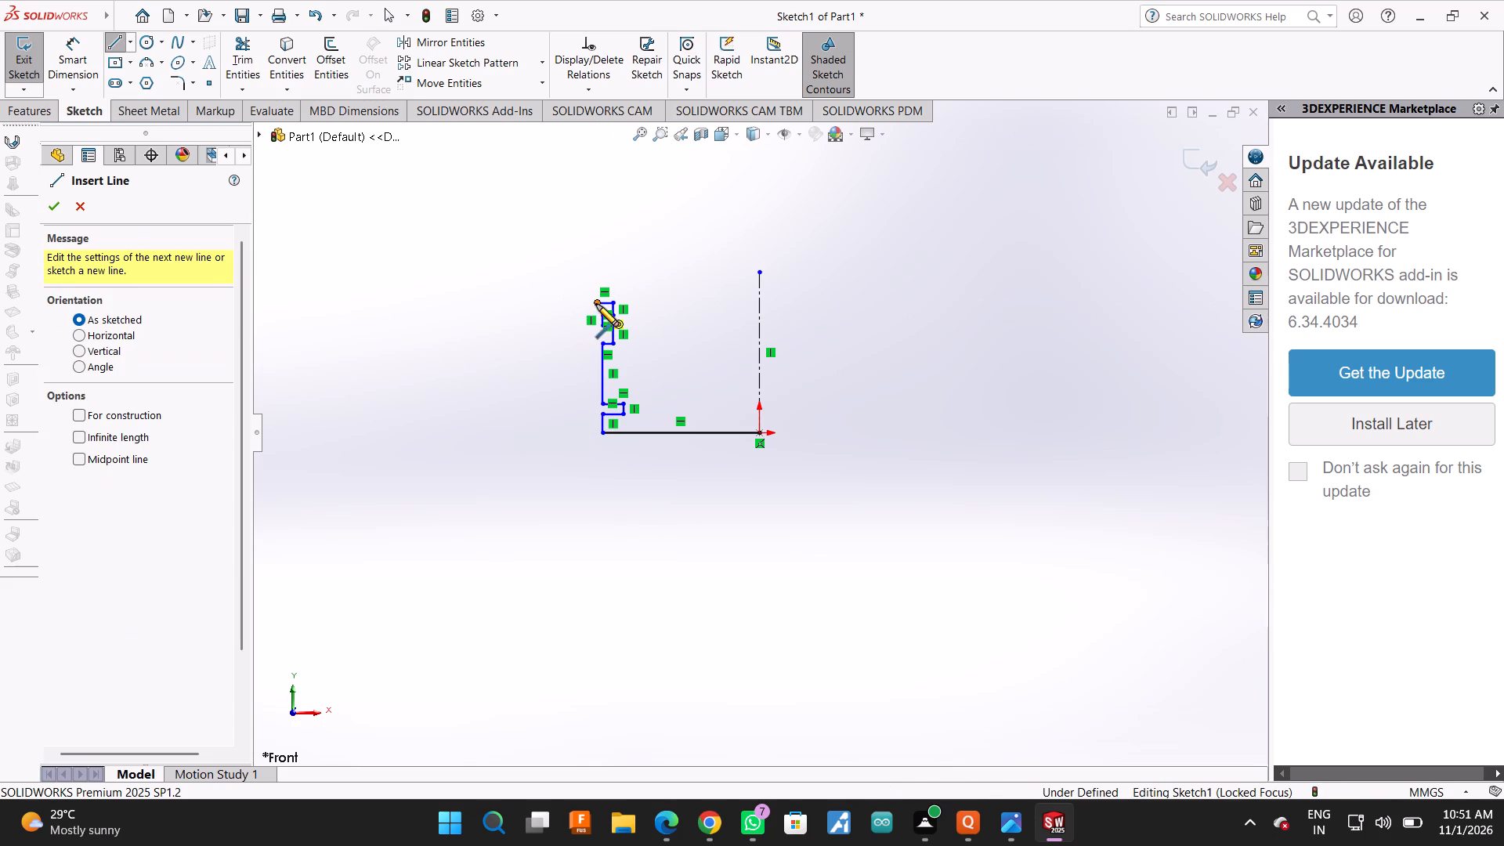
left_click(595, 303)
left_click(590, 296)
left_click_drag(592, 292, 595, 285)
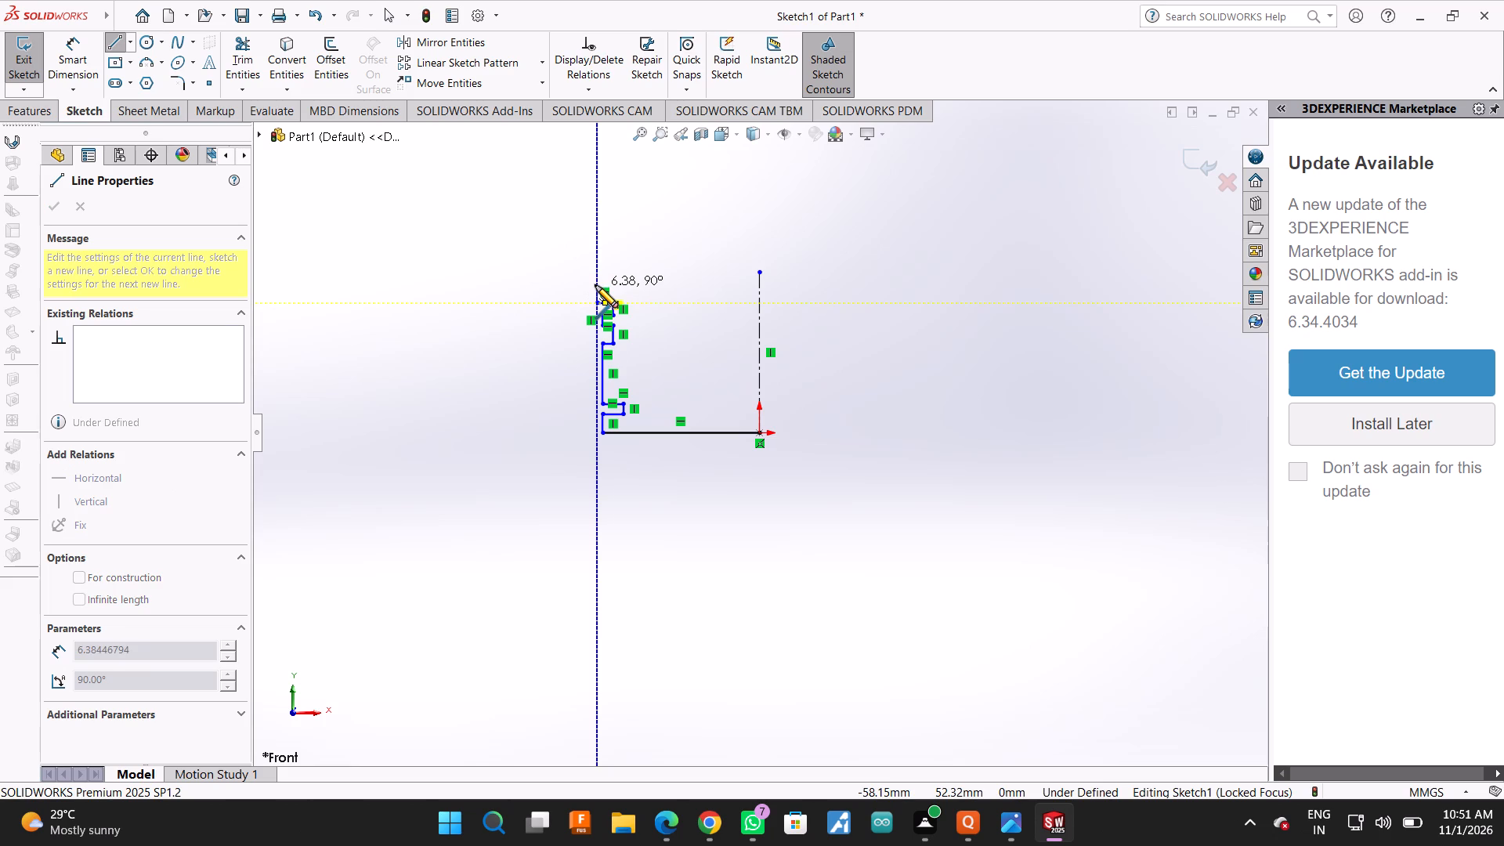
left_click(595, 285)
double_click(595, 285)
left_click_drag(598, 287, 607, 296)
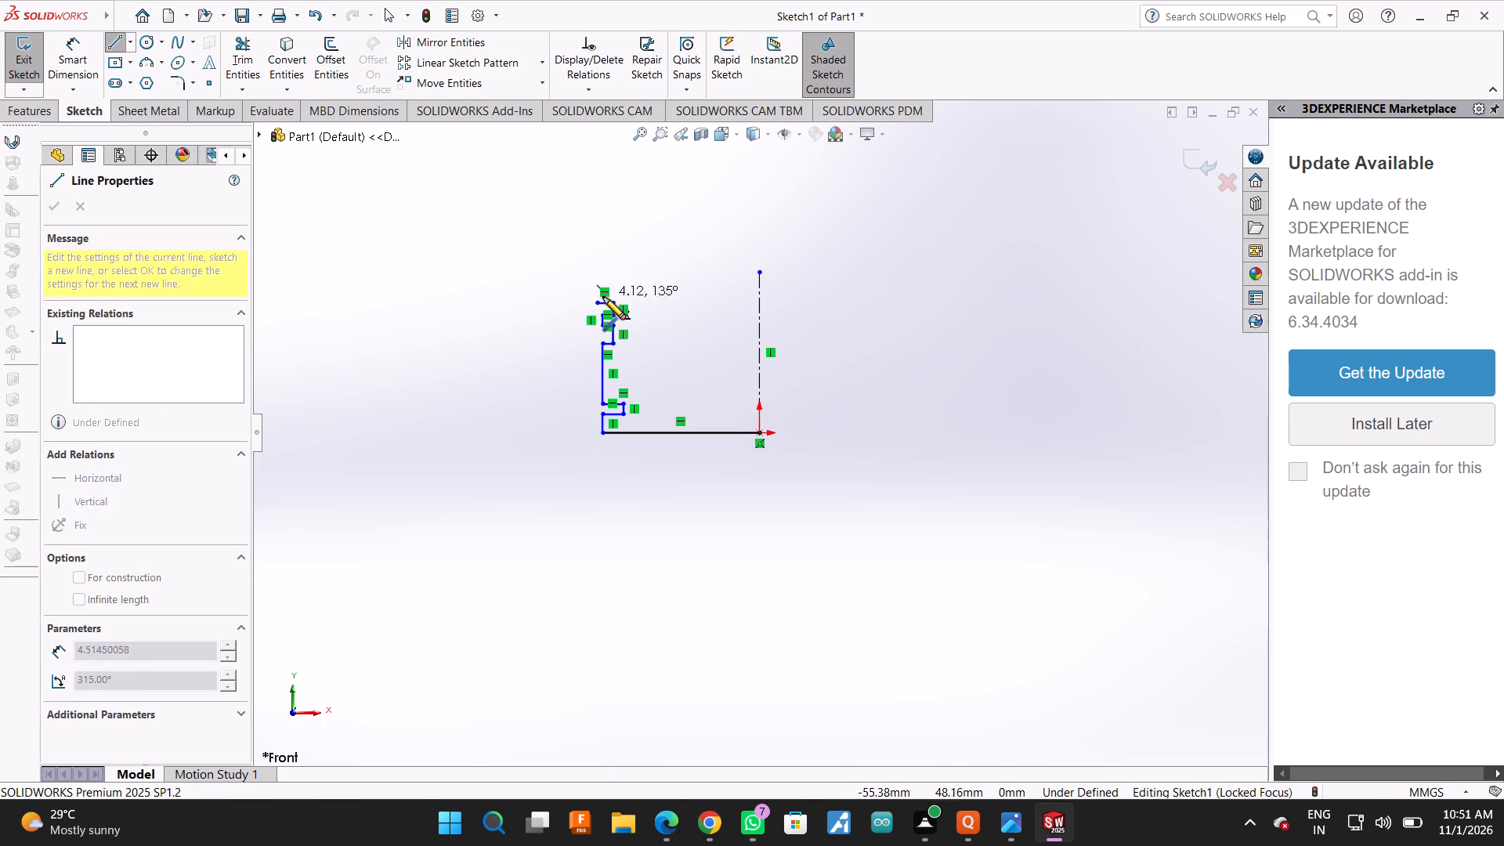
left_click(598, 302)
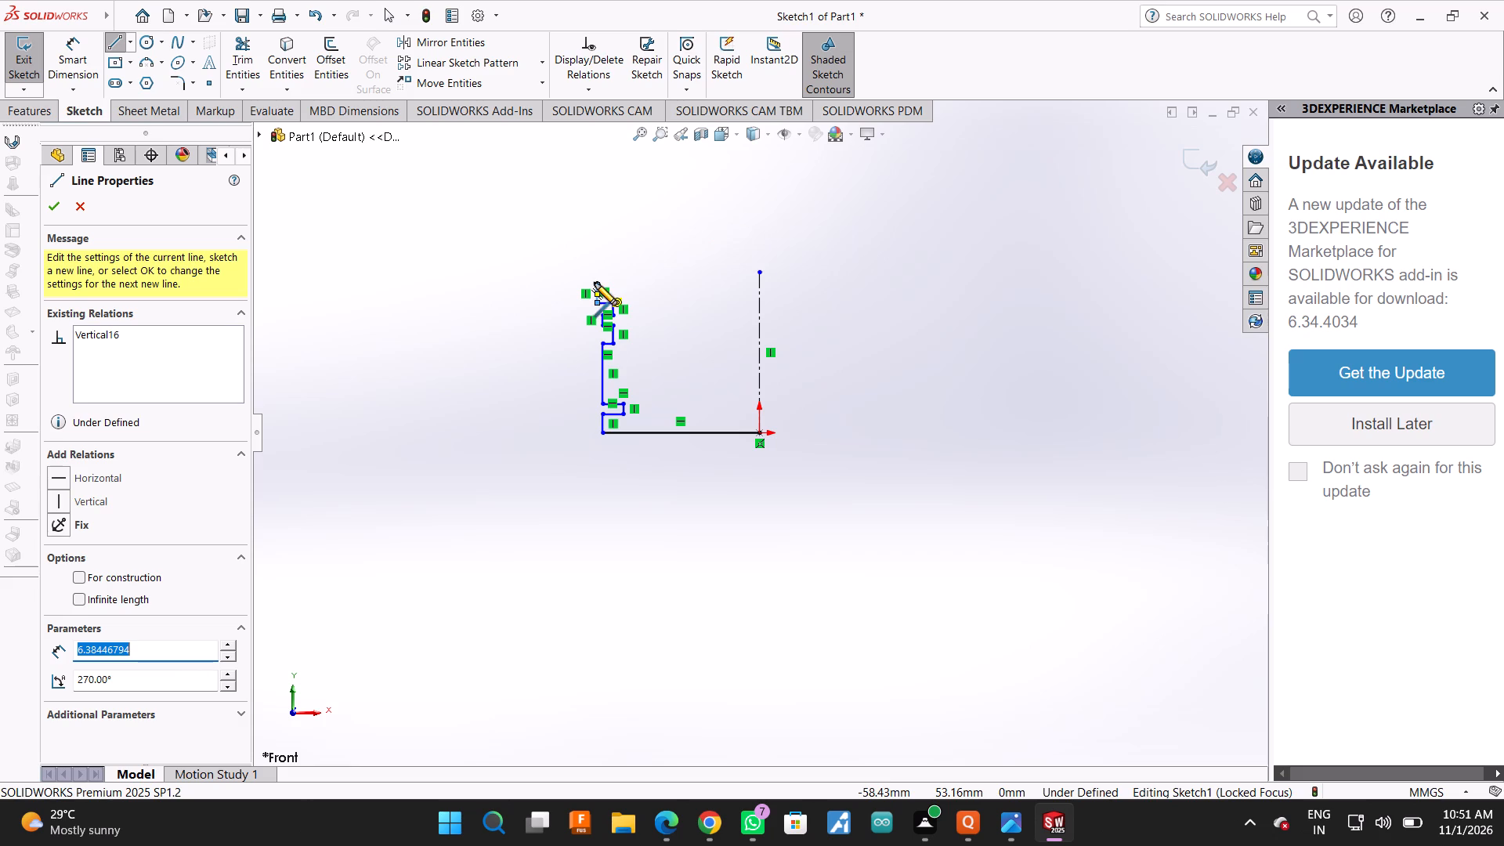
Start the next profile line from the upper end of the topmost outer vertical segment.
left_click(595, 283)
scroll(614, 286, "down", 2)
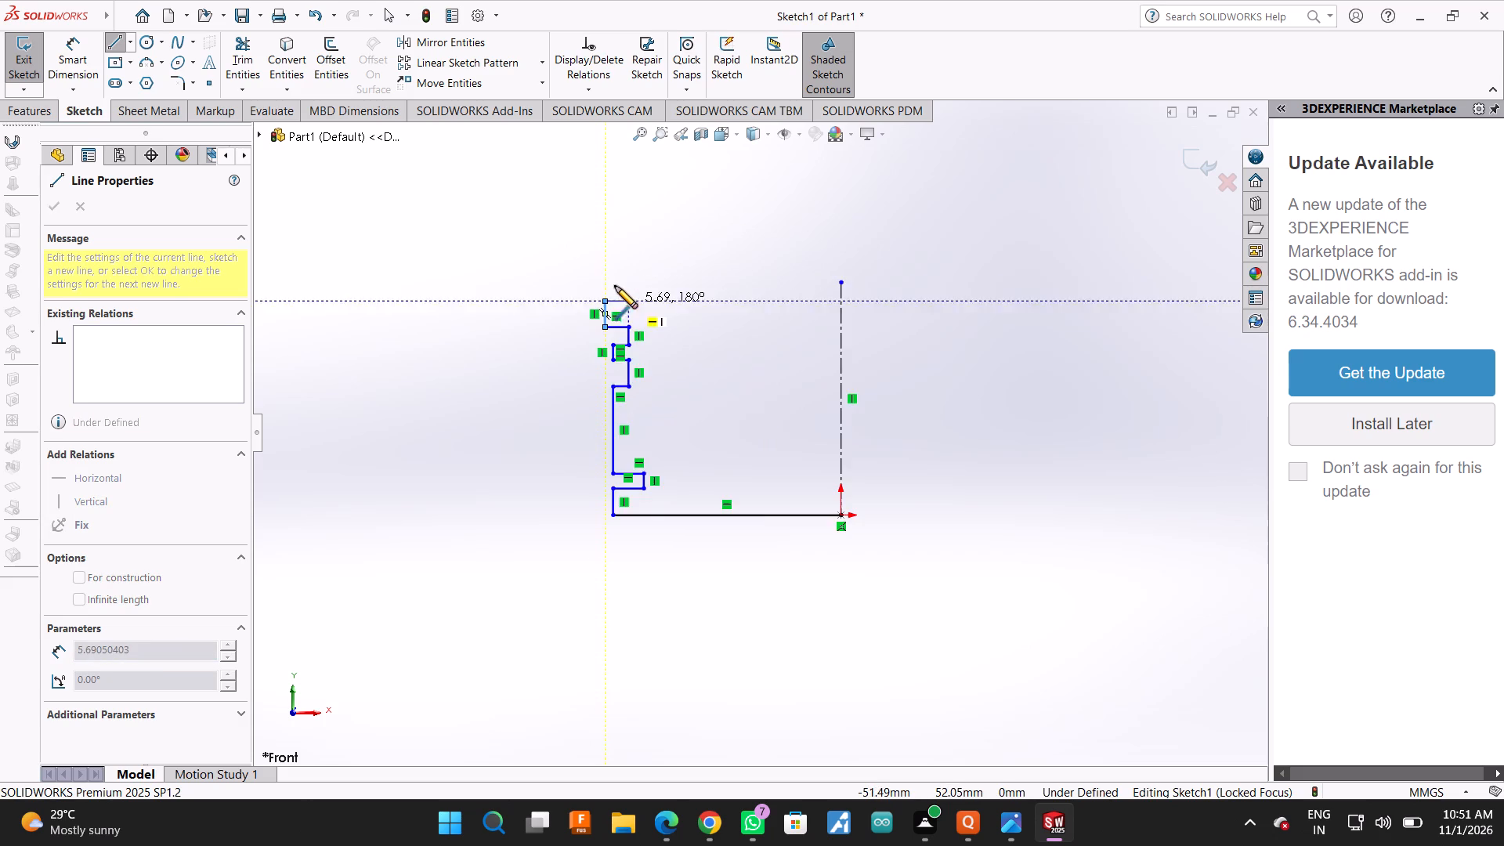
scroll(615, 377, "down", 5)
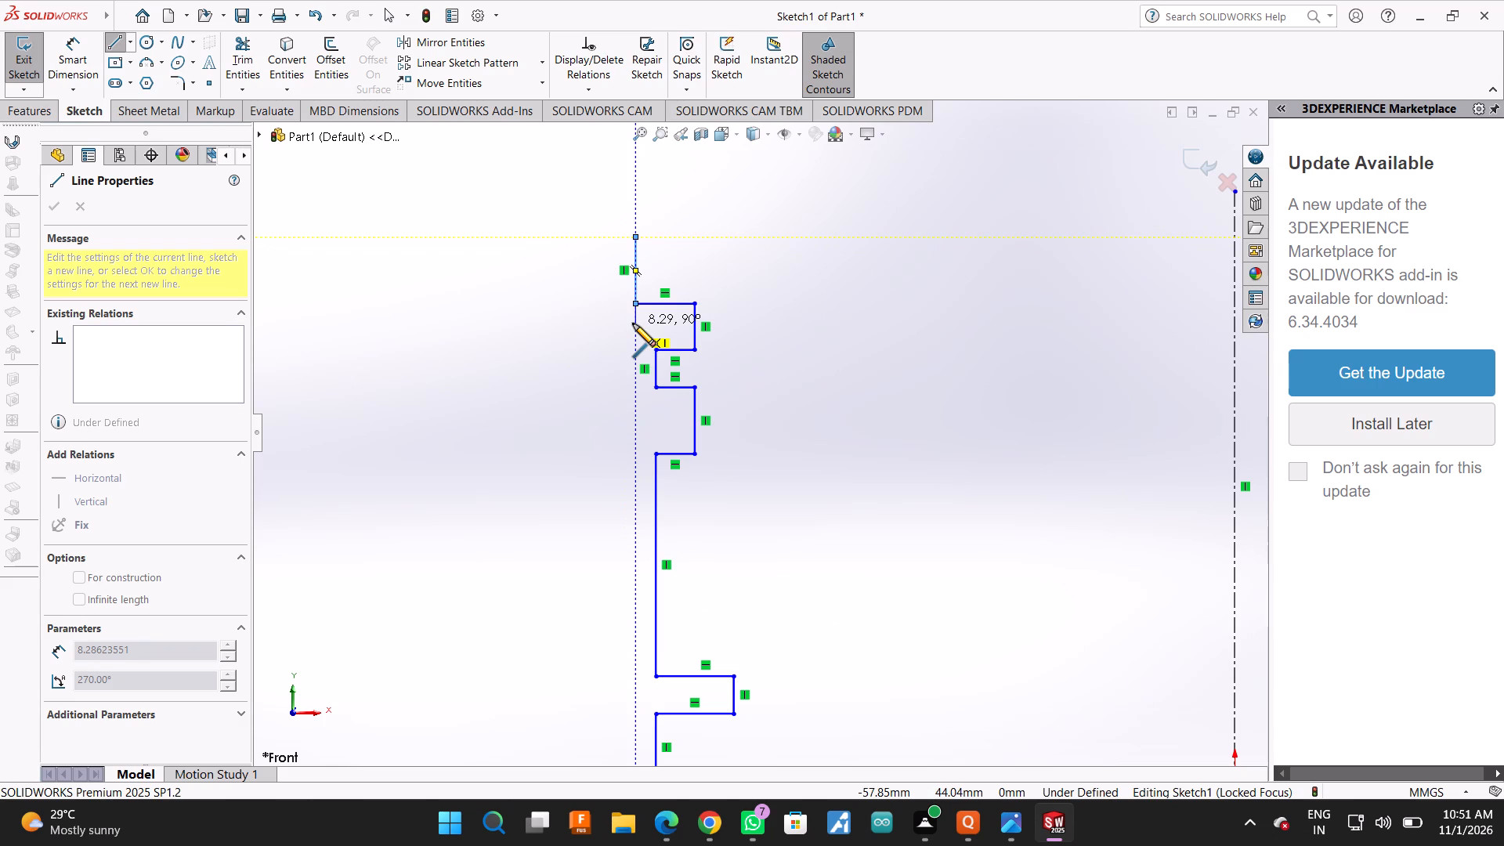
scroll(600, 585, "up", 1)
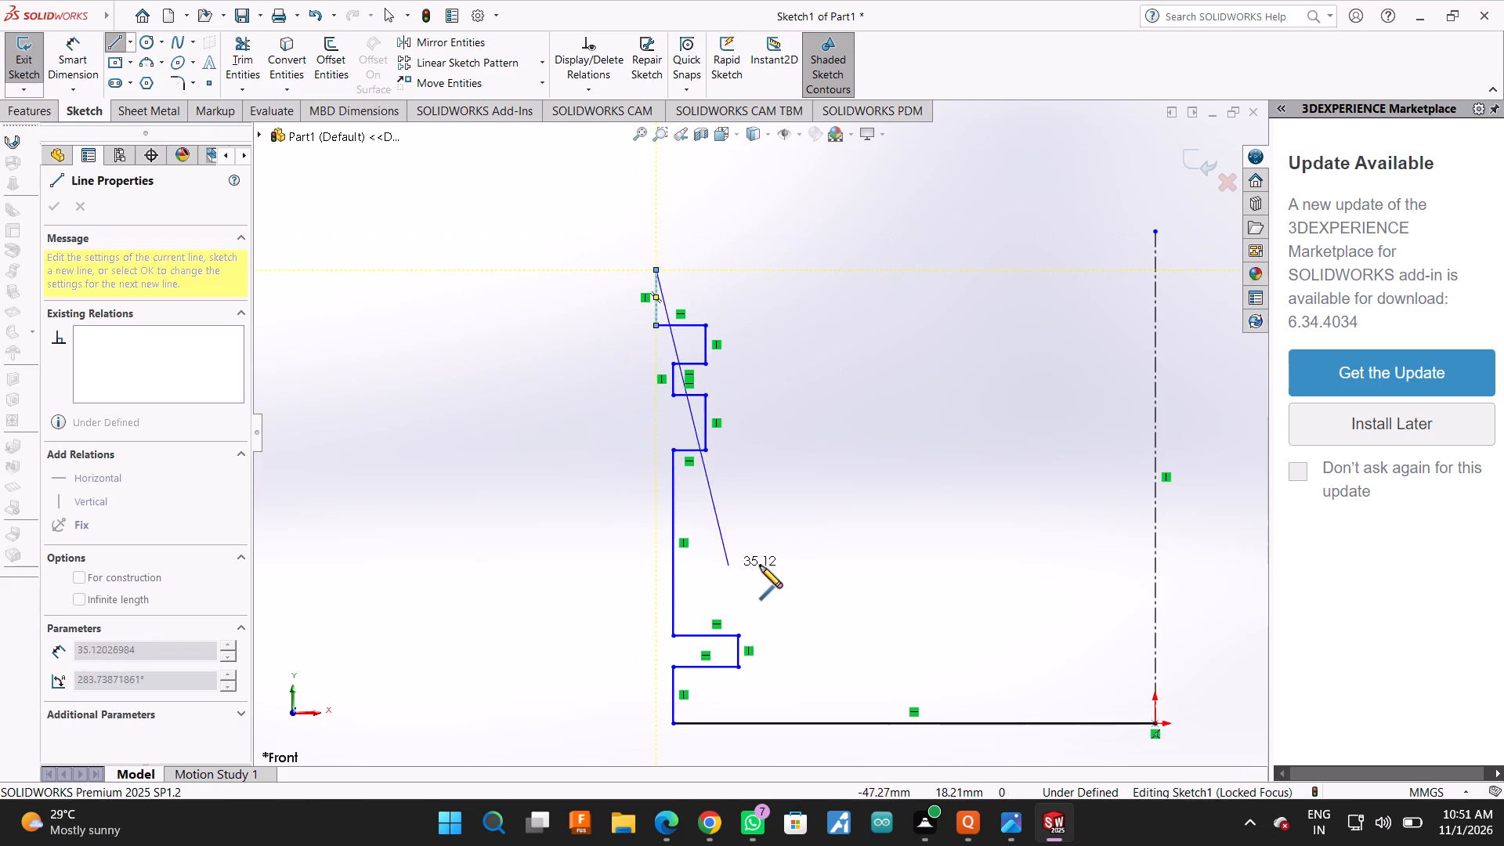
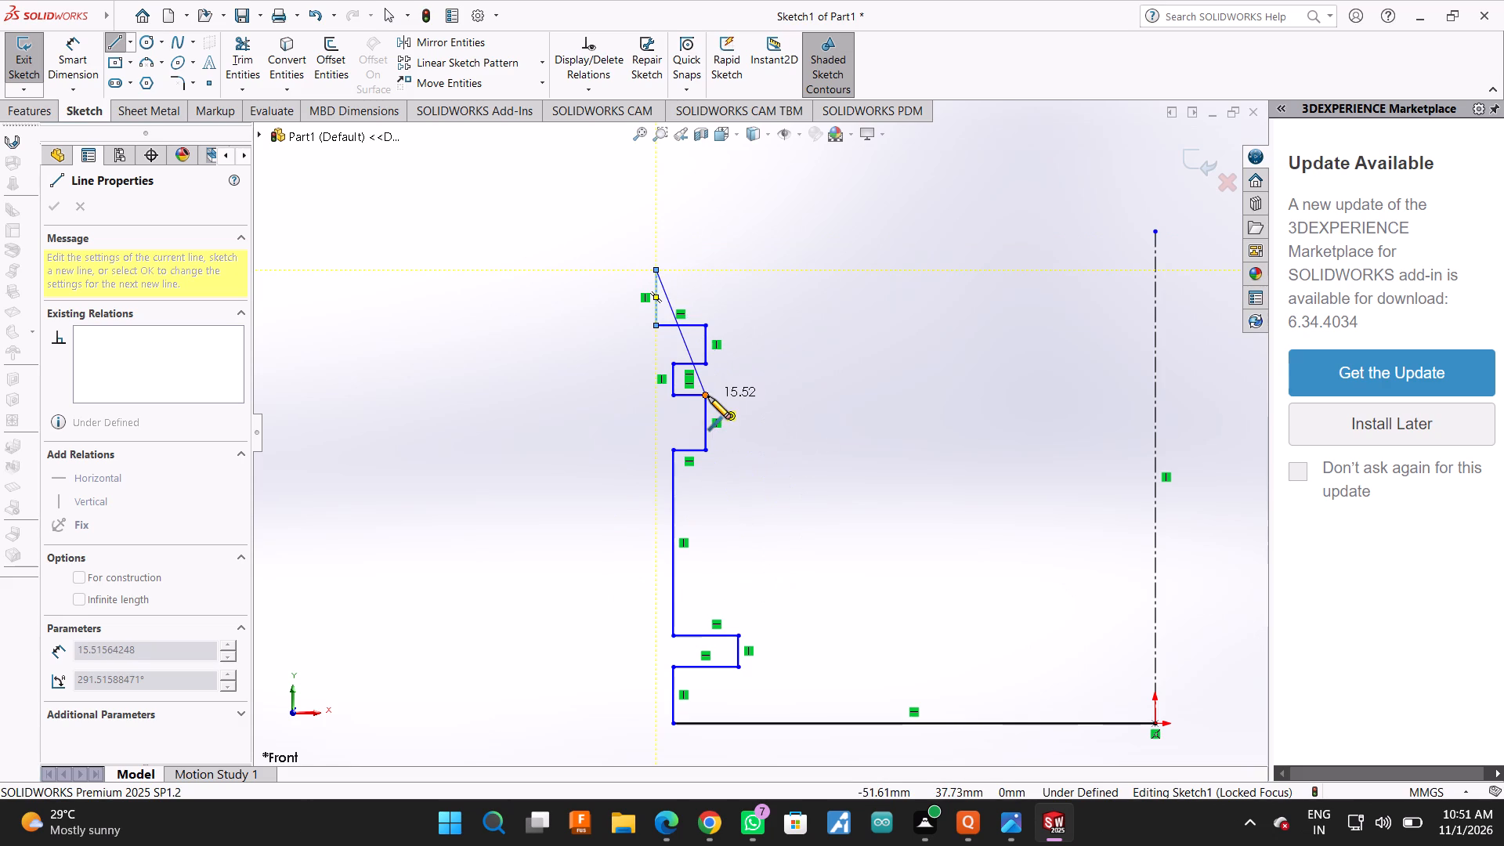
Continue the profile with a notch: inward about 5.7 mm, up about 5.7 mm, back outward to the outer edge, and up about 6.6 mm.
left_click(705, 272)
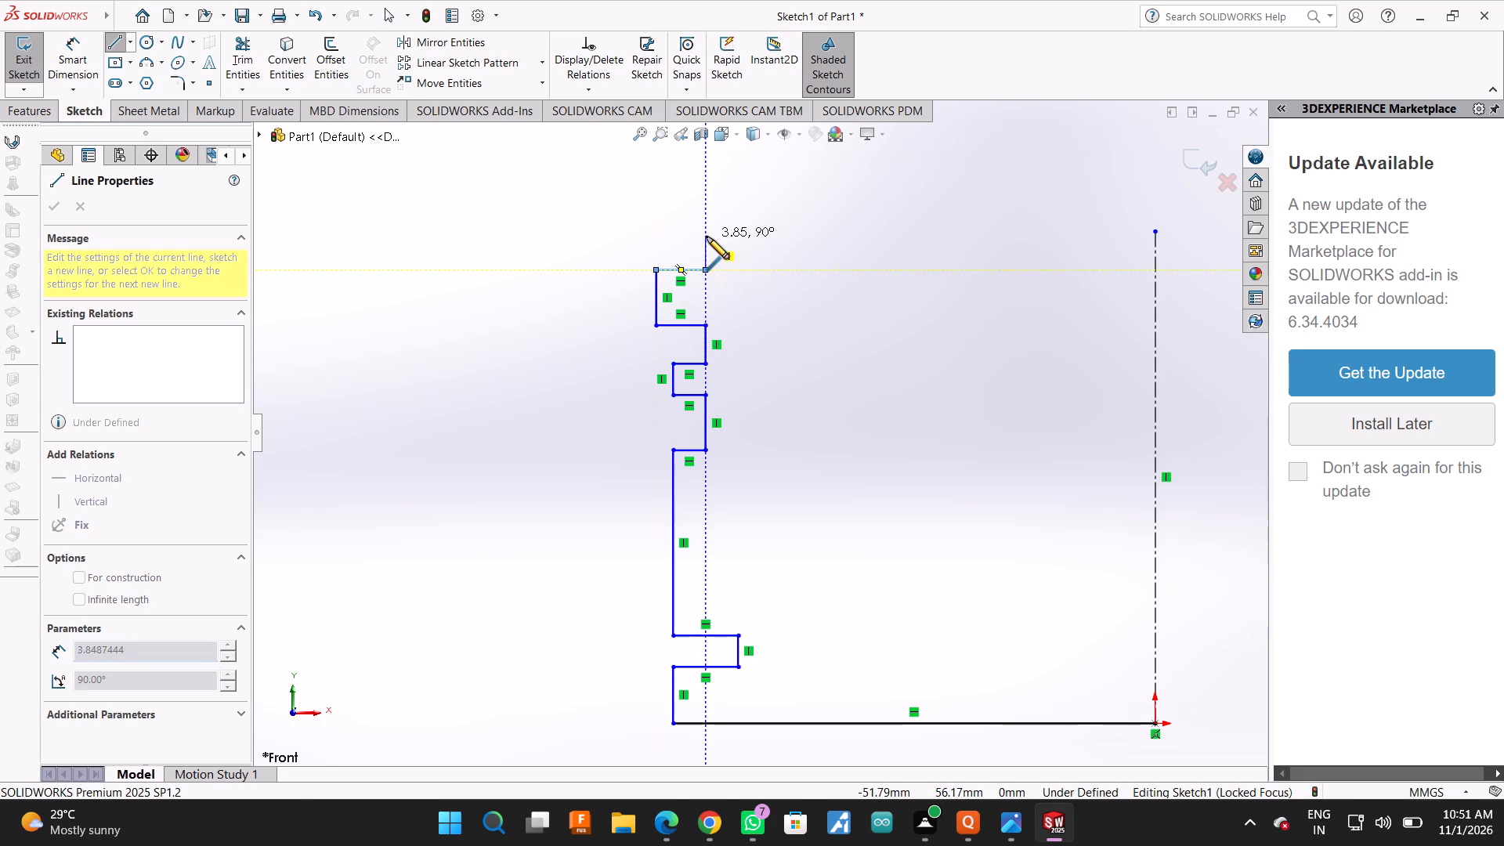
scroll(707, 237, "up", 2)
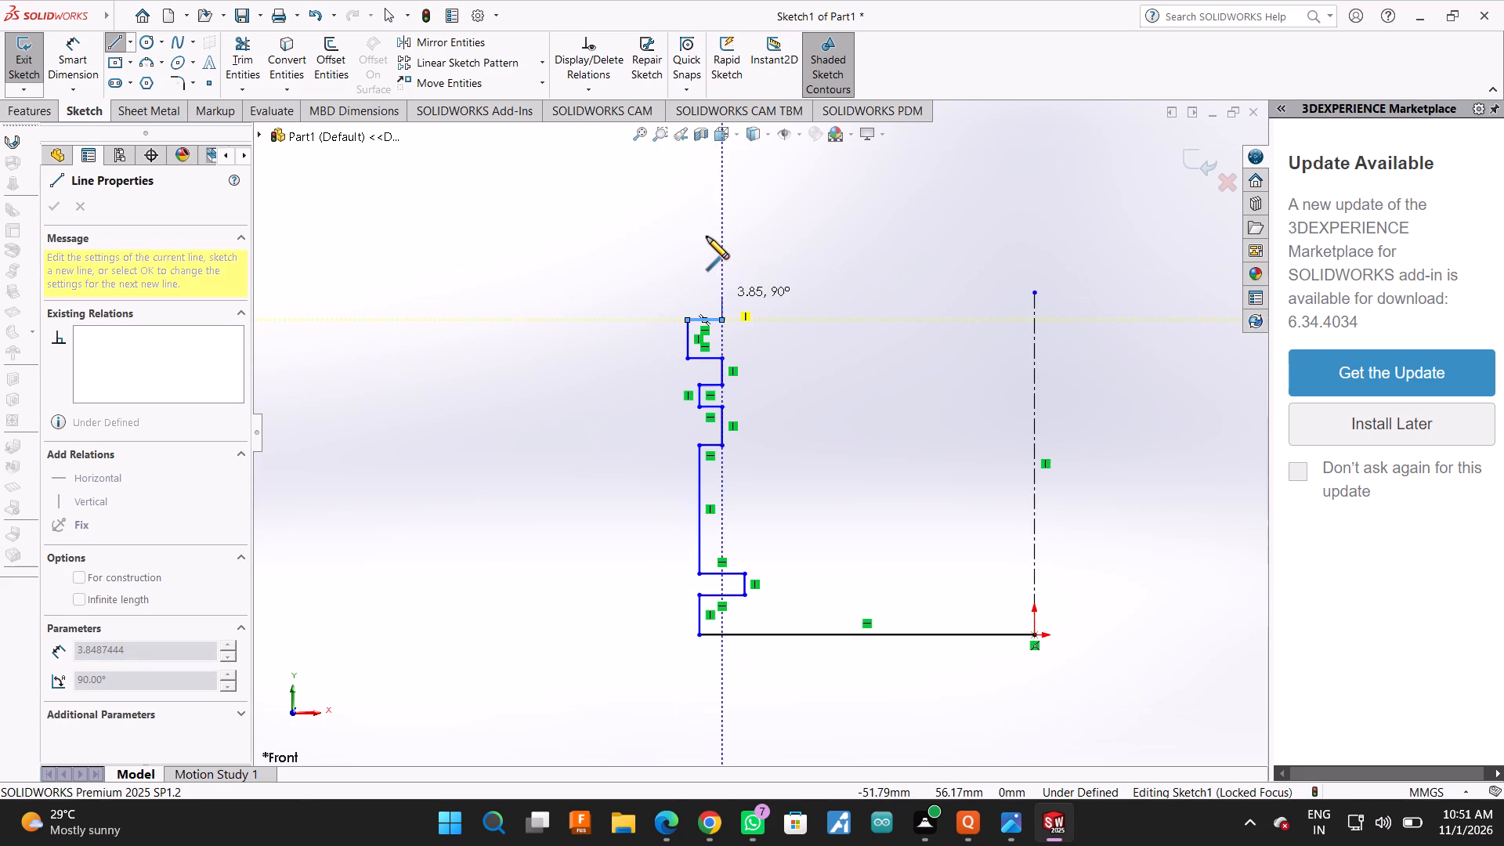
left_click(722, 285)
left_click(688, 283)
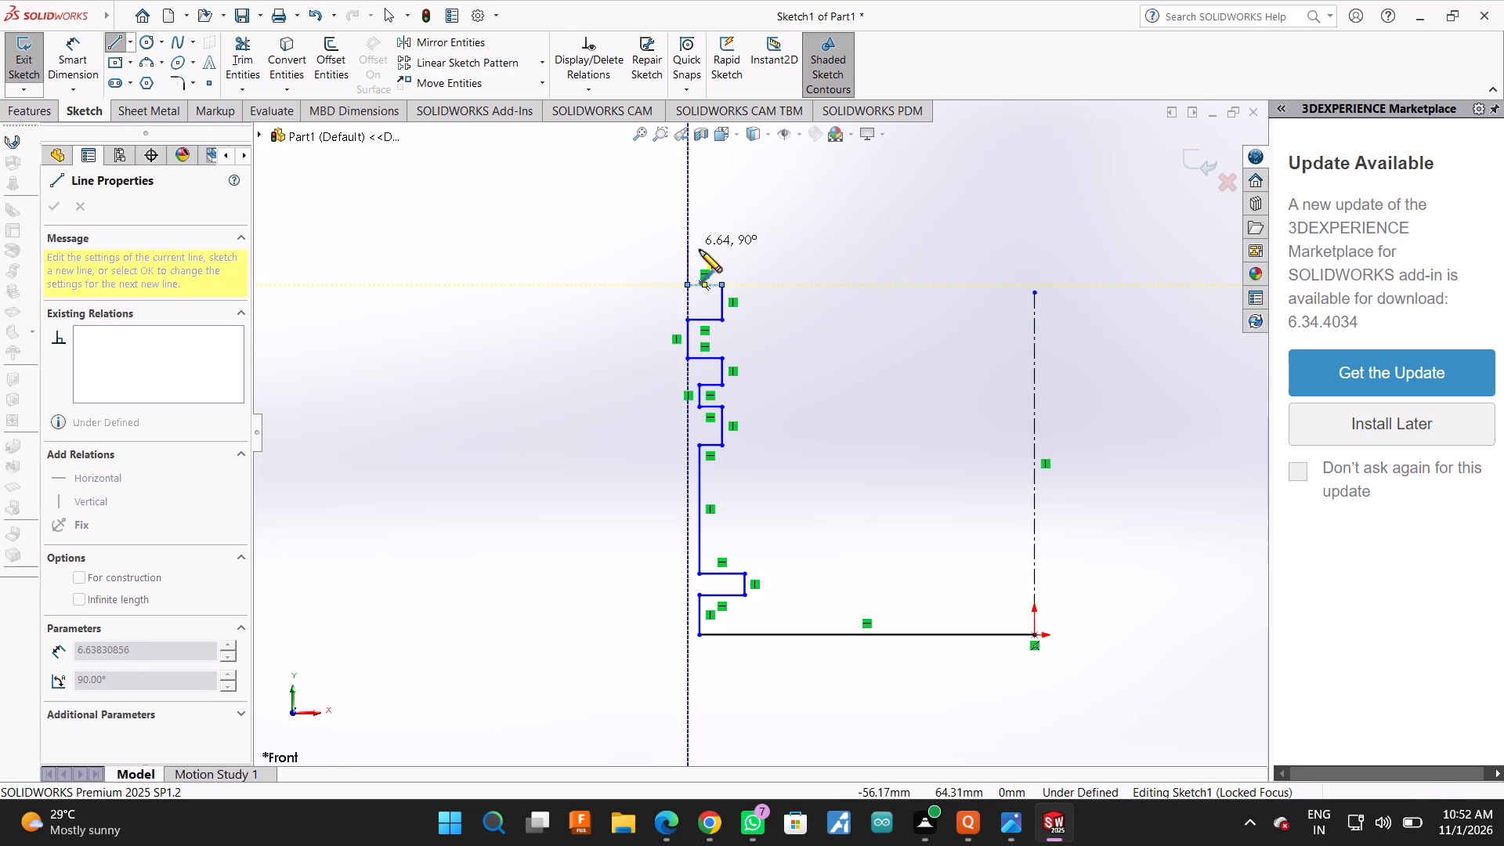
left_click(689, 244)
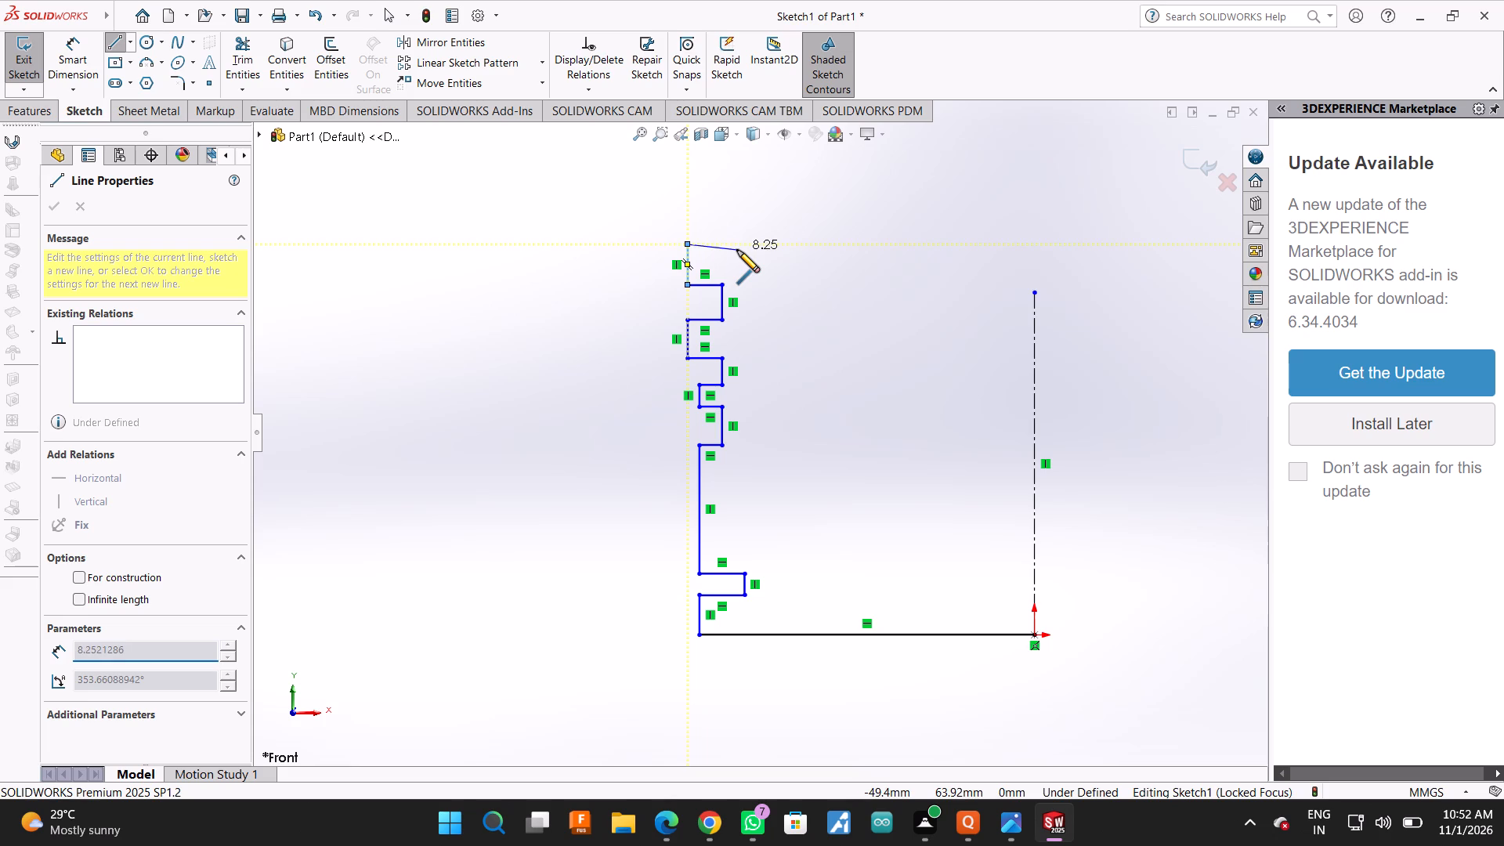
Add another notch above it: inward in line with the previous notch, up about 5 mm, back outward, and up about 4 mm.
left_click(726, 246)
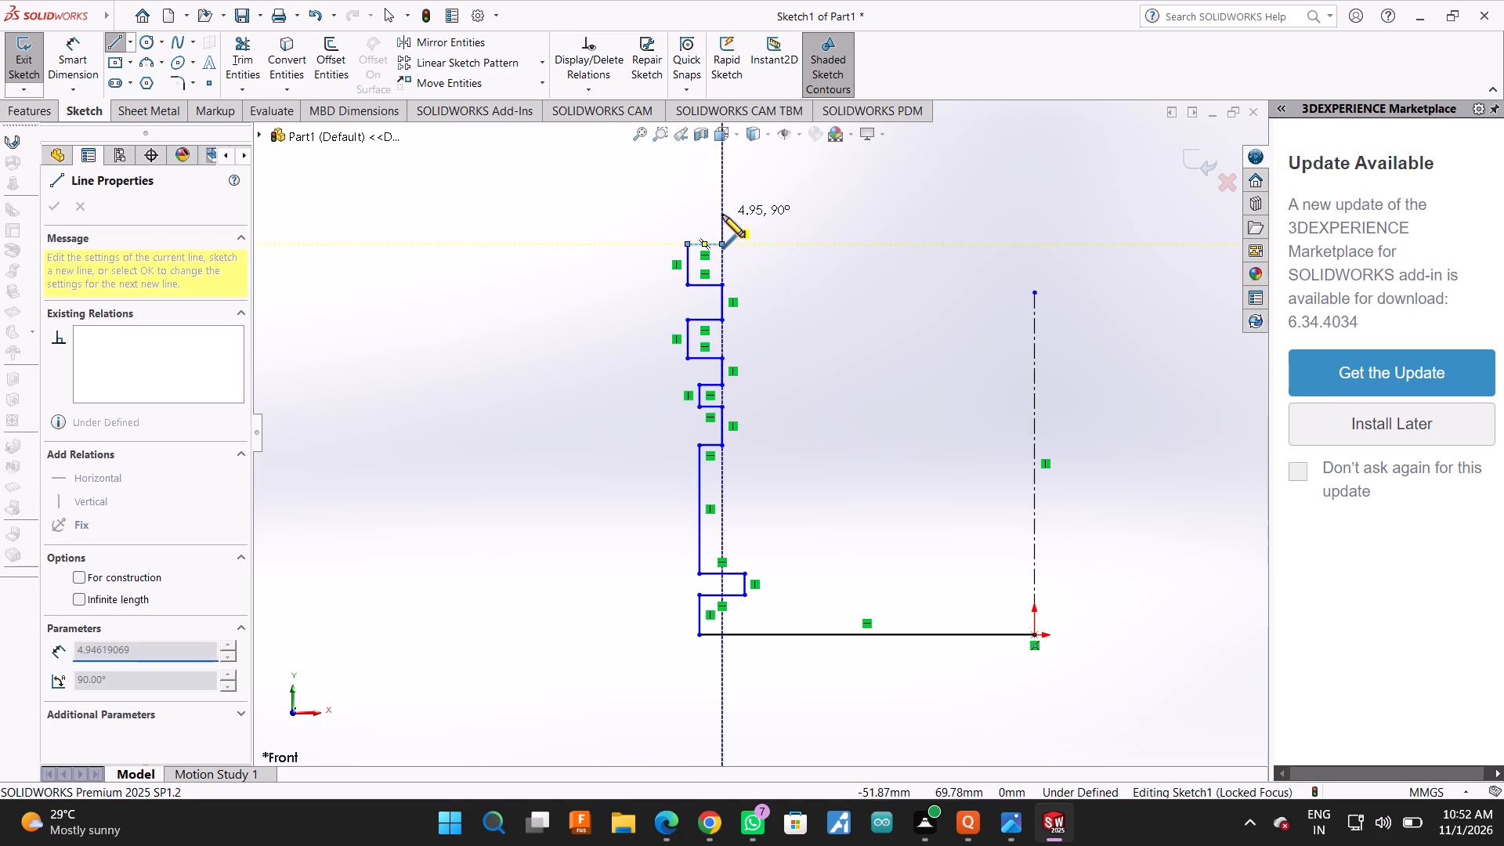
left_click(722, 215)
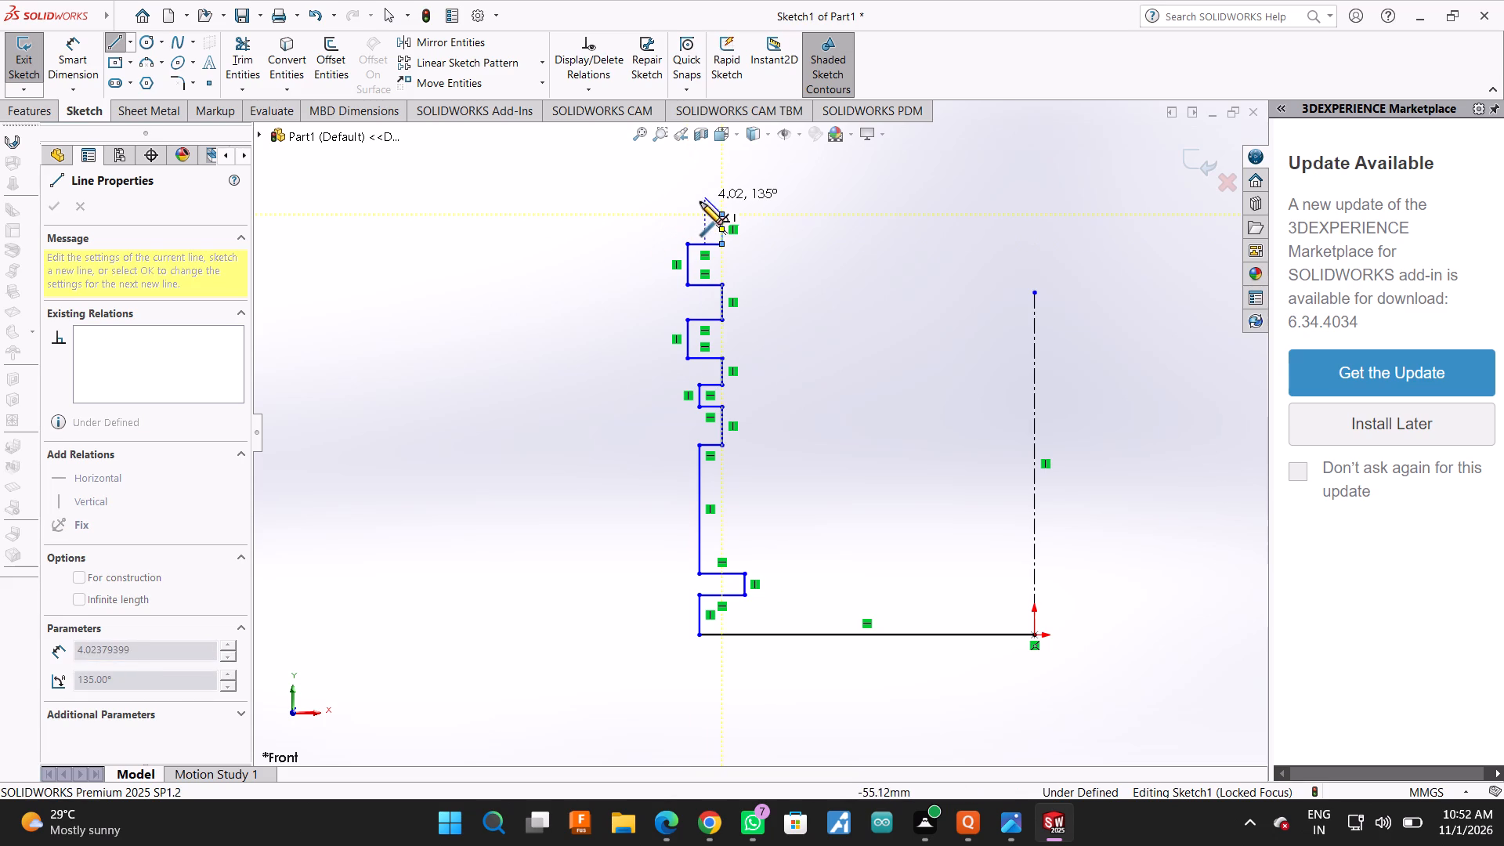
left_click(690, 210)
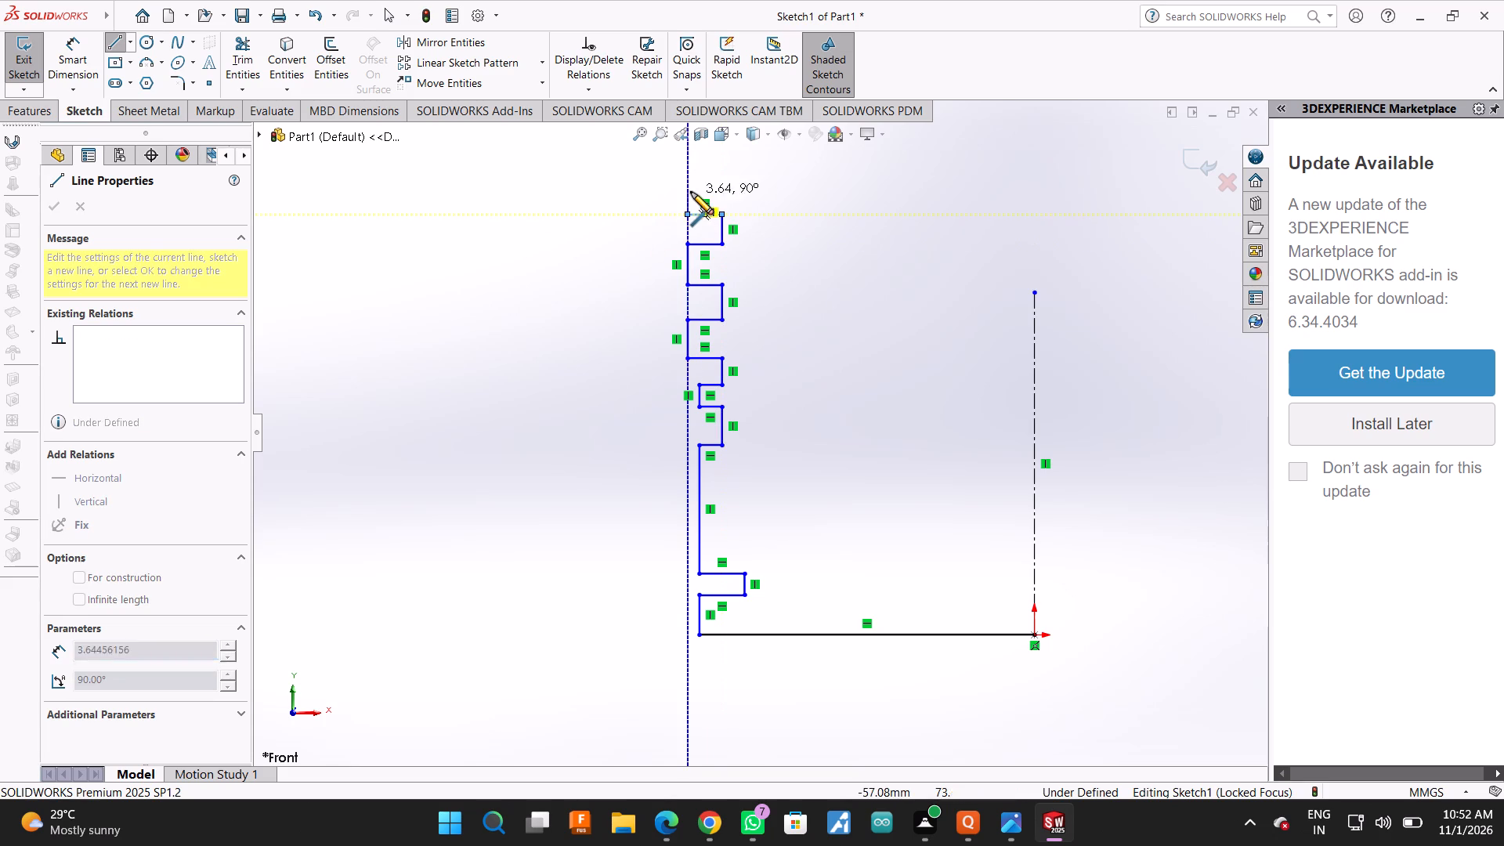
left_click(691, 190)
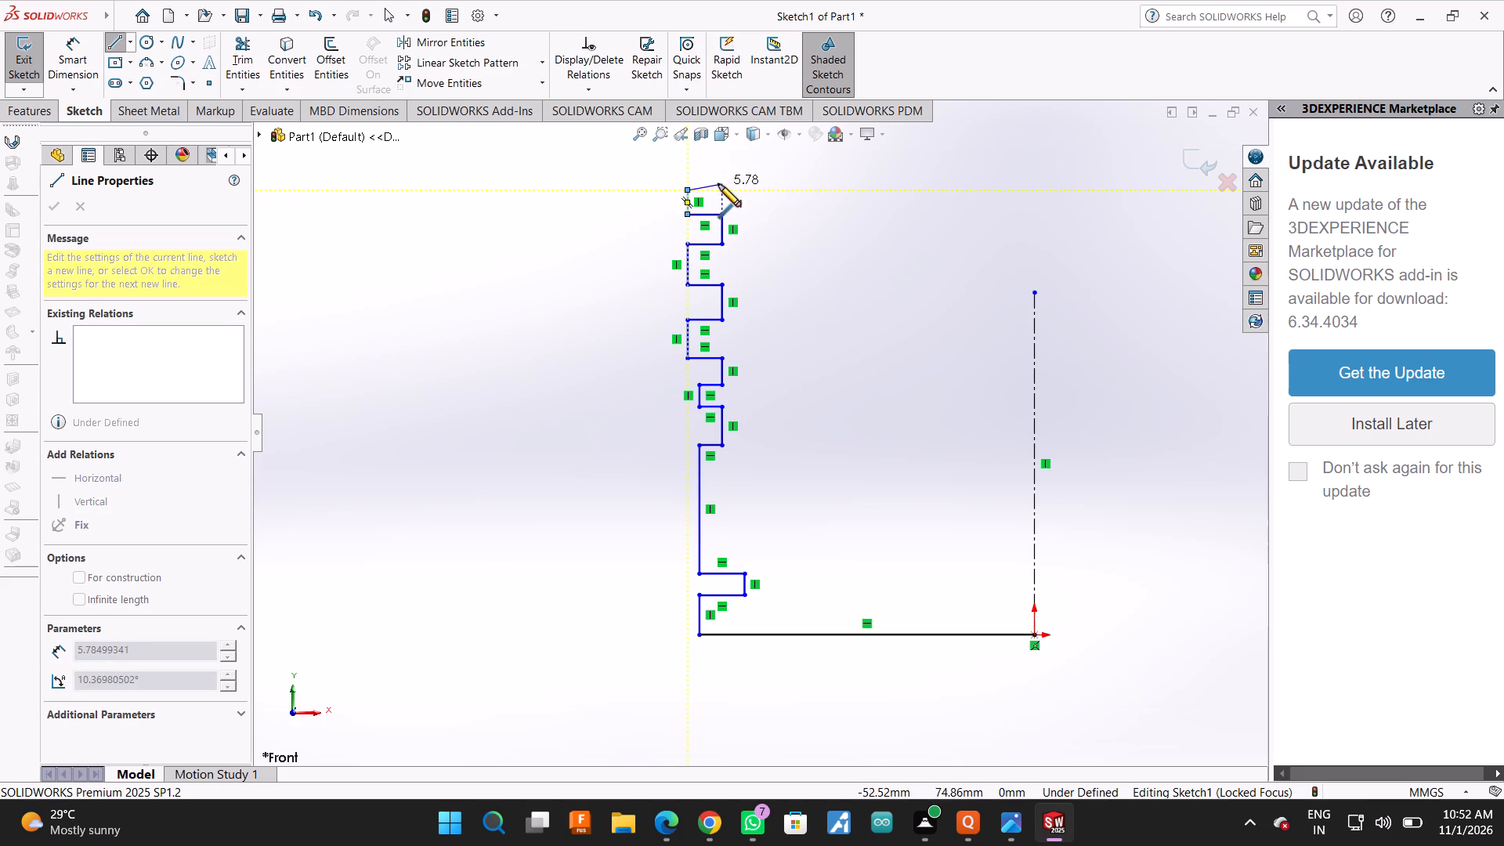
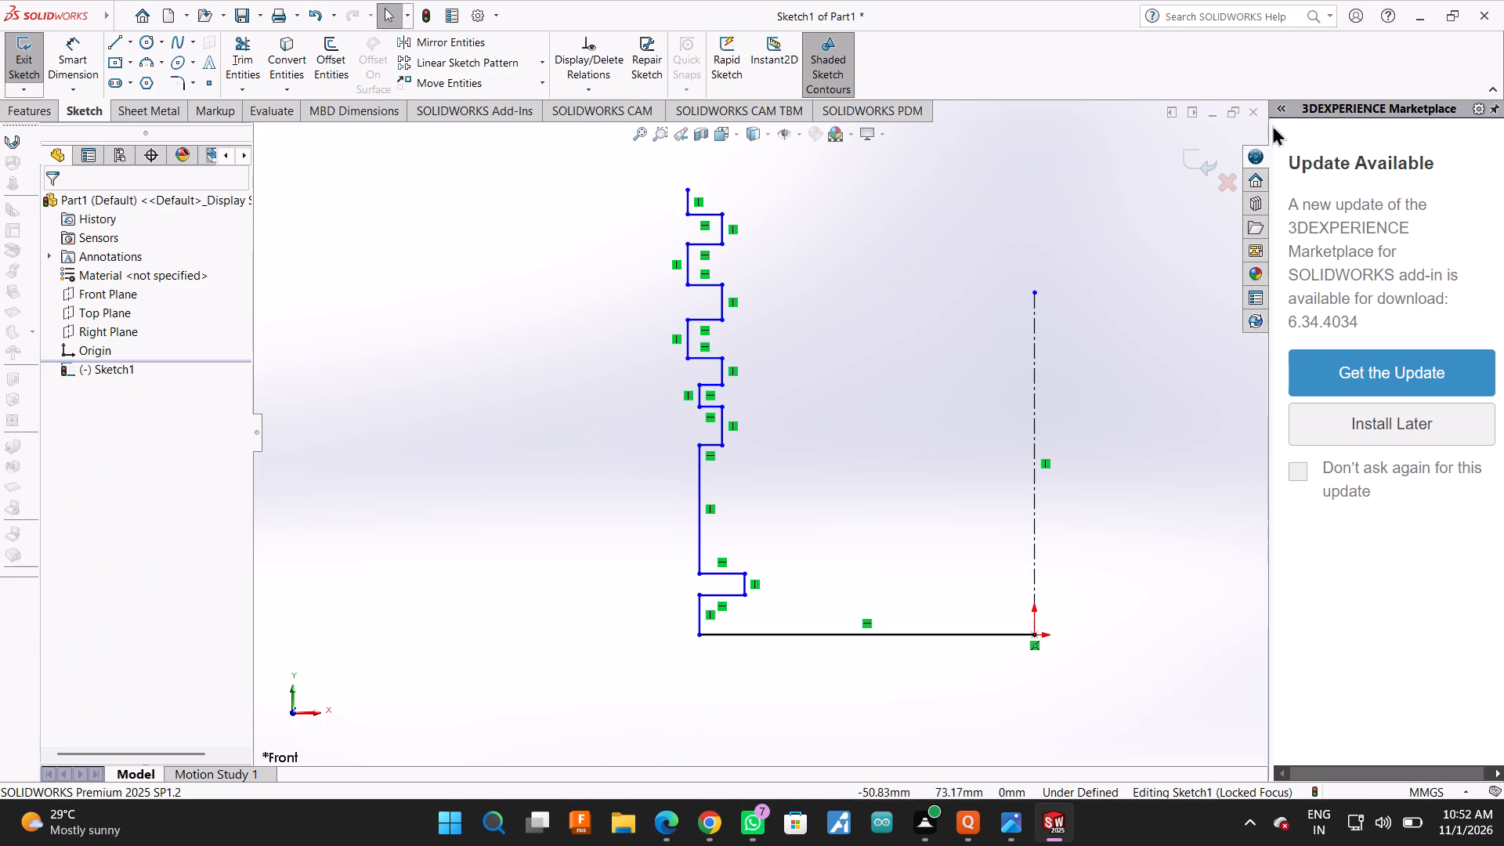
Trim away the existing vertical centerline above the origin.
left_click(227, 42)
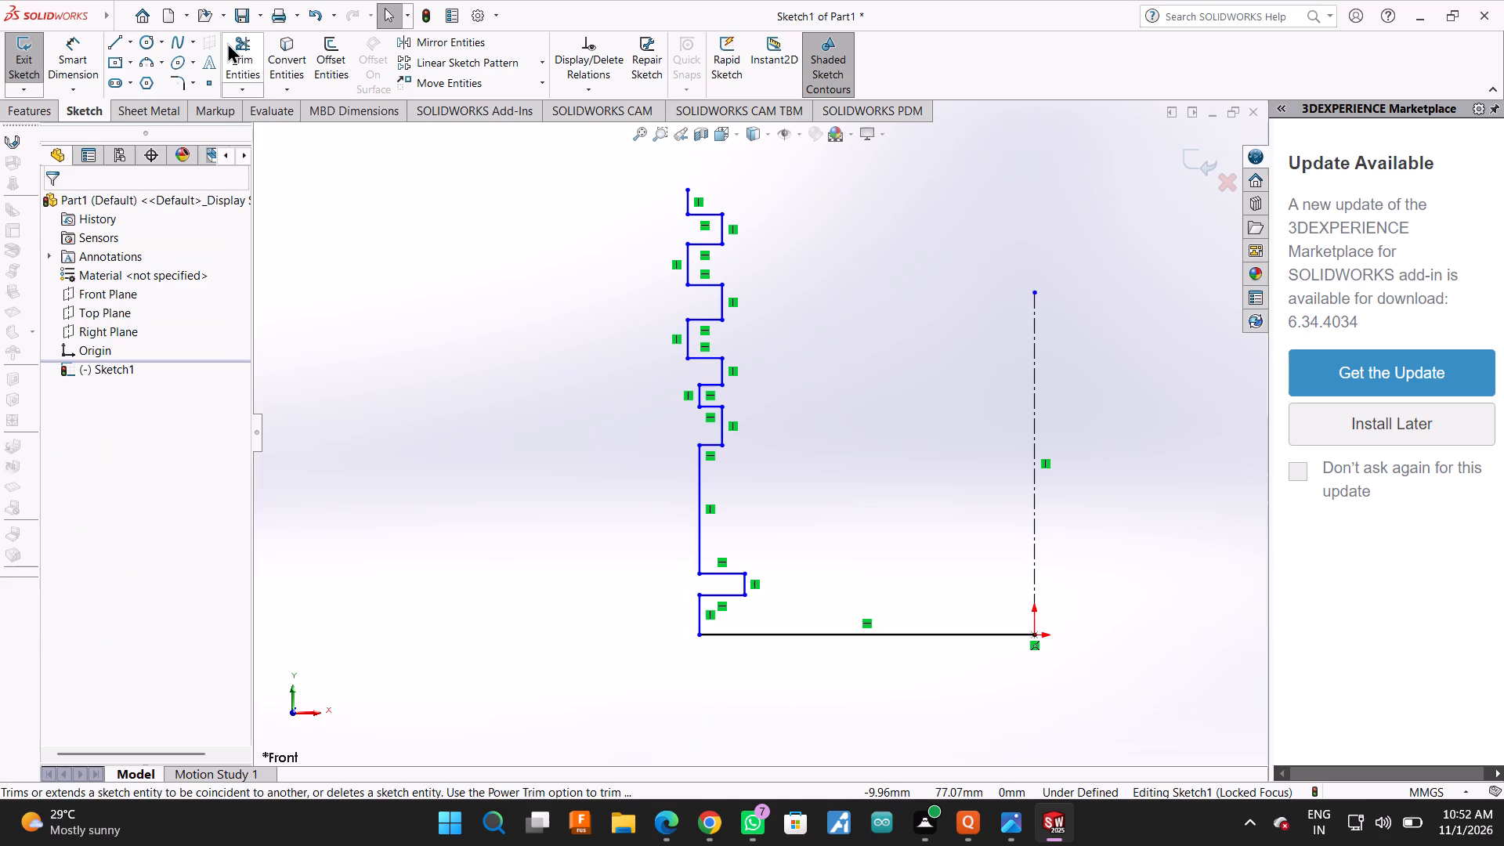
left_click_drag(1104, 314, 1007, 420)
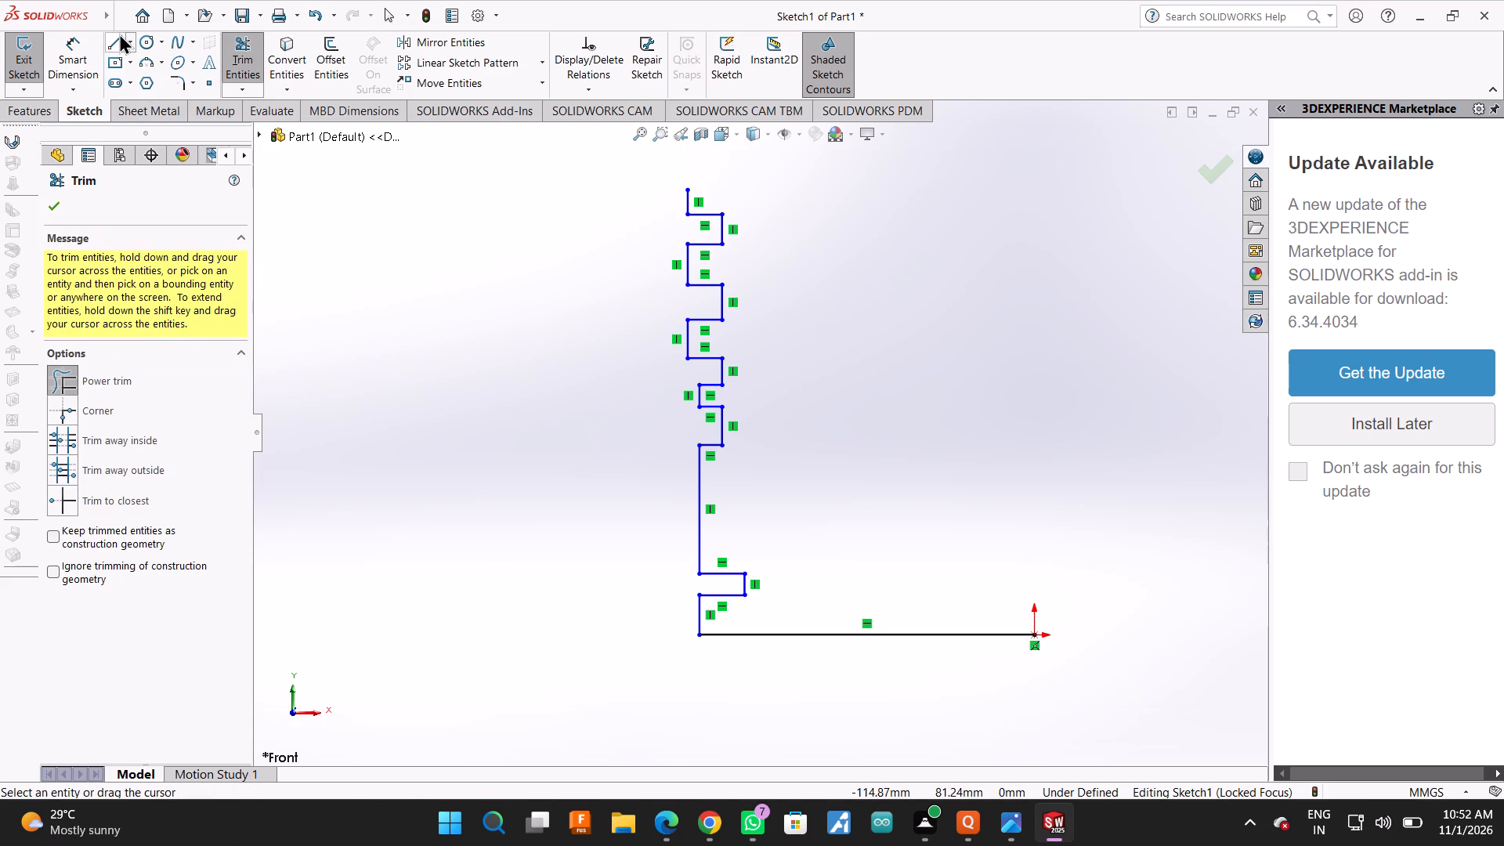
Draw a taller vertical centerline about 90 mm long, starting at the origin and extending above the top of the profile.
left_click(127, 38)
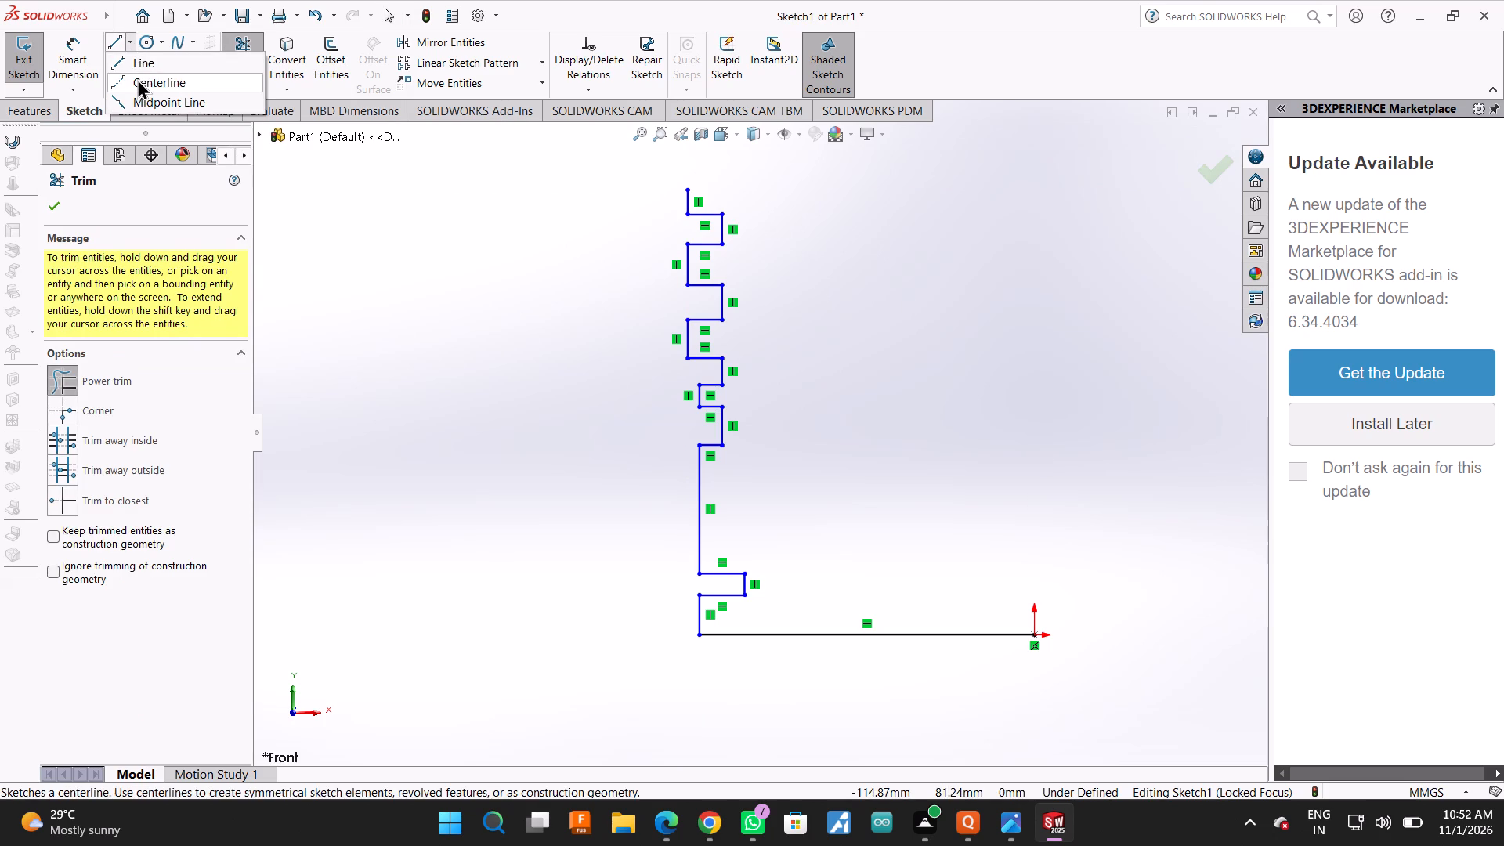
left_click(137, 78)
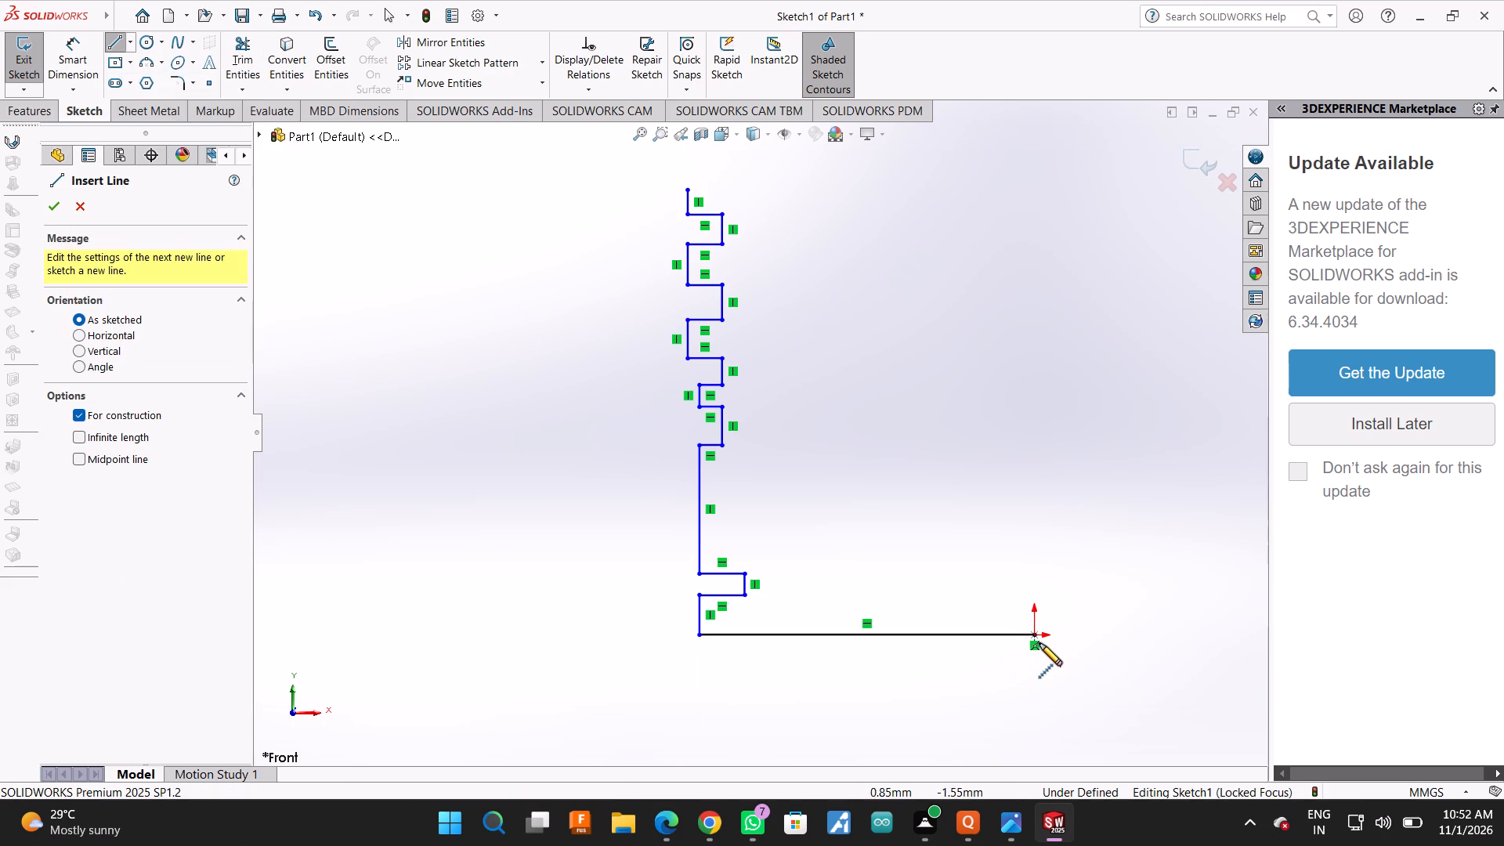
left_click(1032, 638)
scroll(967, 700, "up", 3)
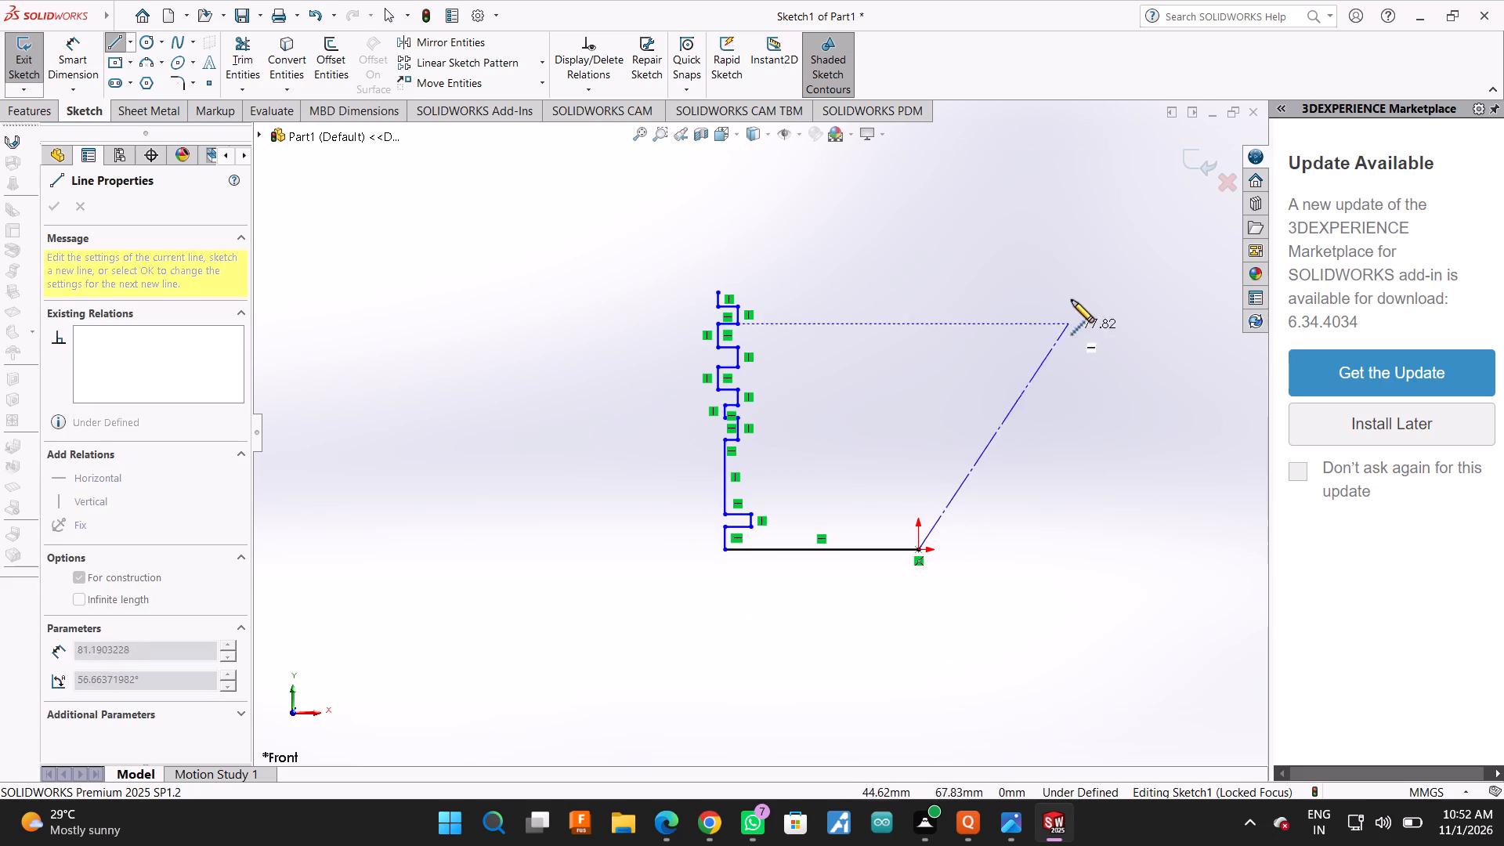
left_click(921, 232)
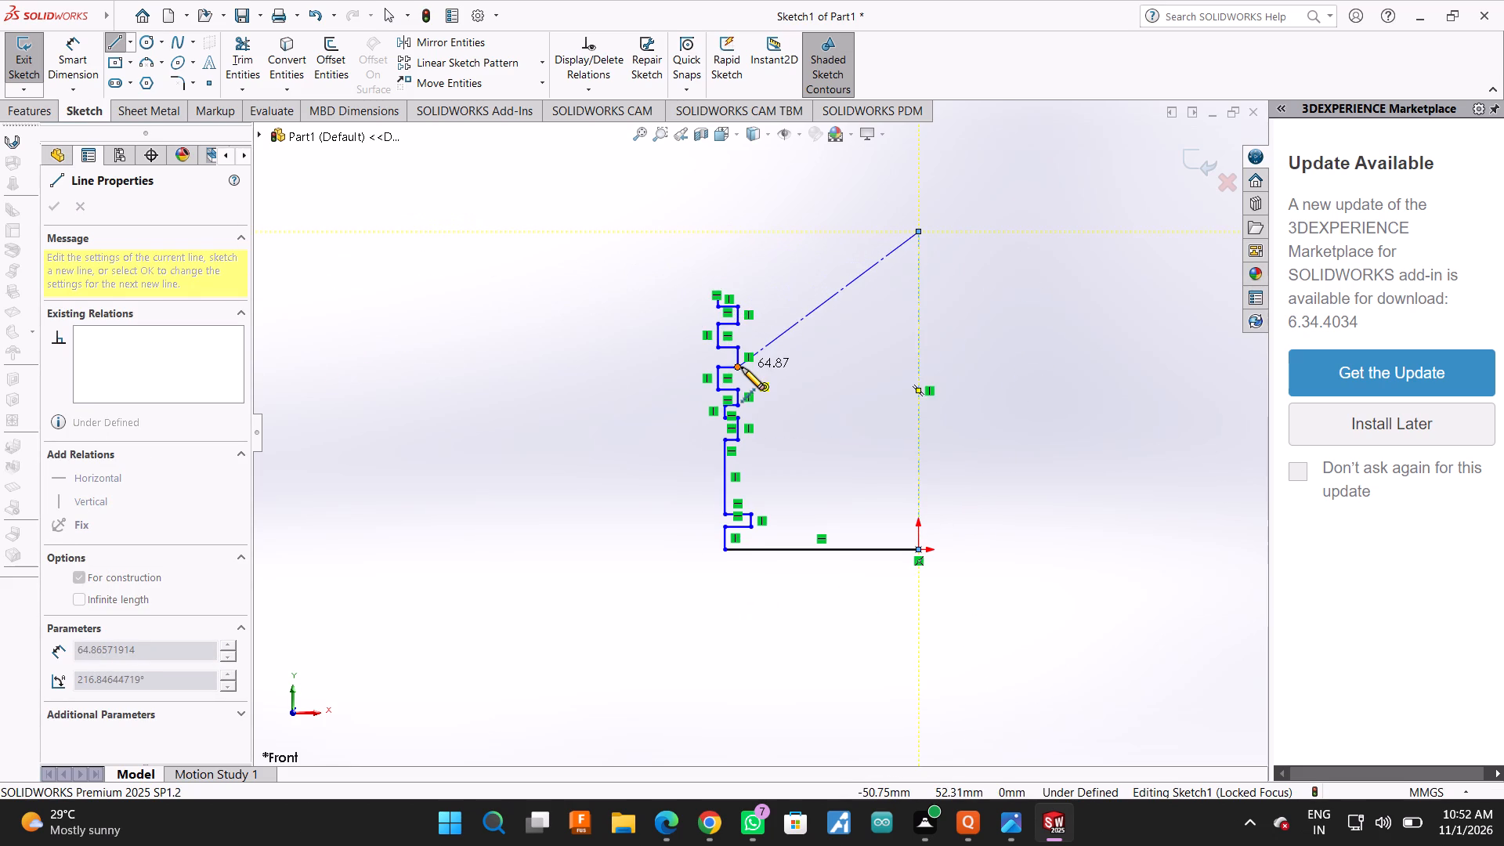
key("Escape")
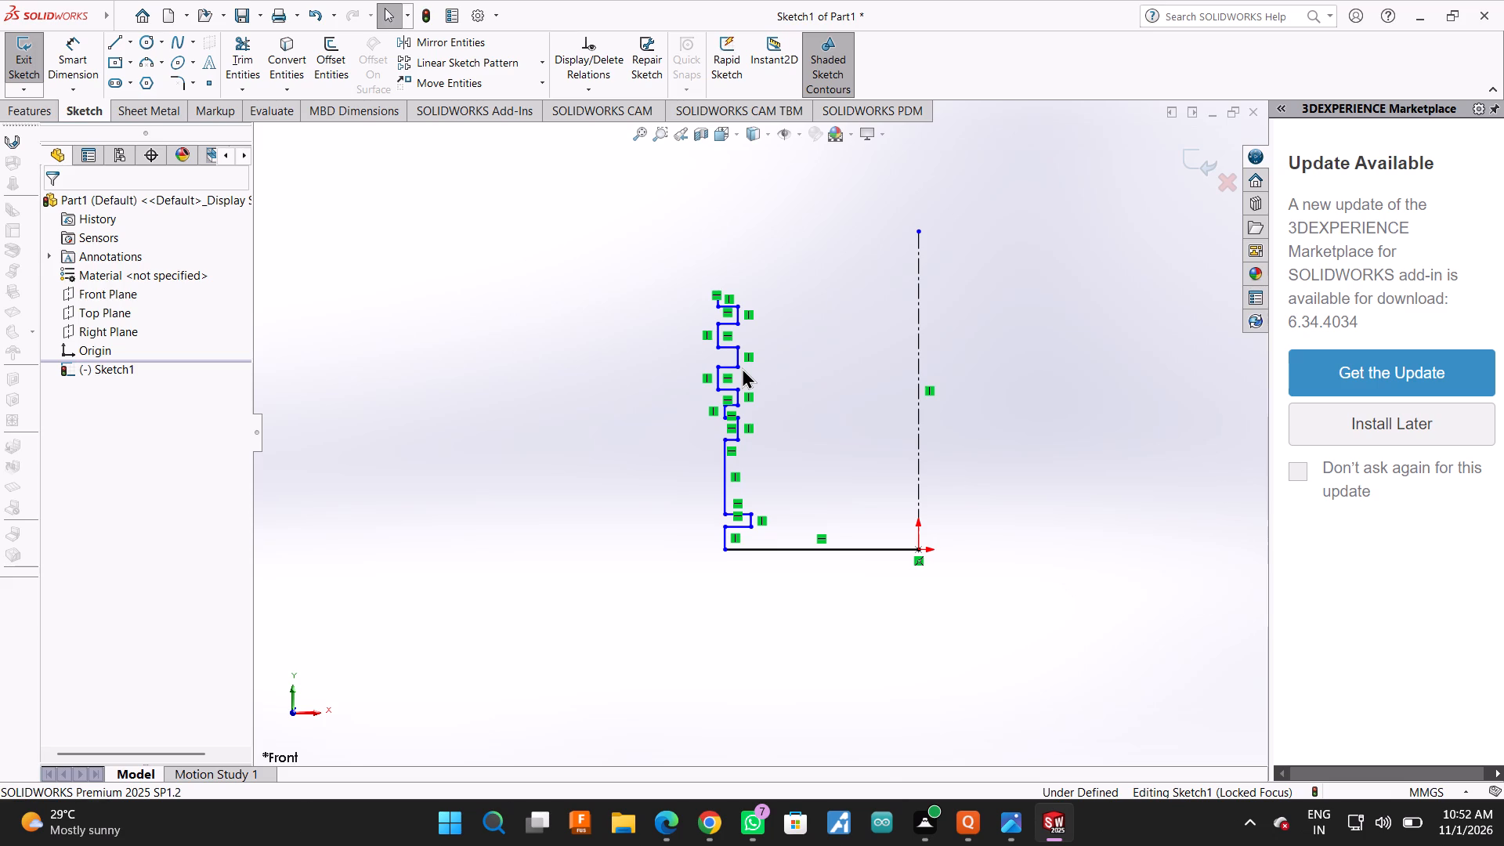
Dimension the length of the profile's horizontal bottom line with Smart Dimension.
scroll(718, 353, "down", 1)
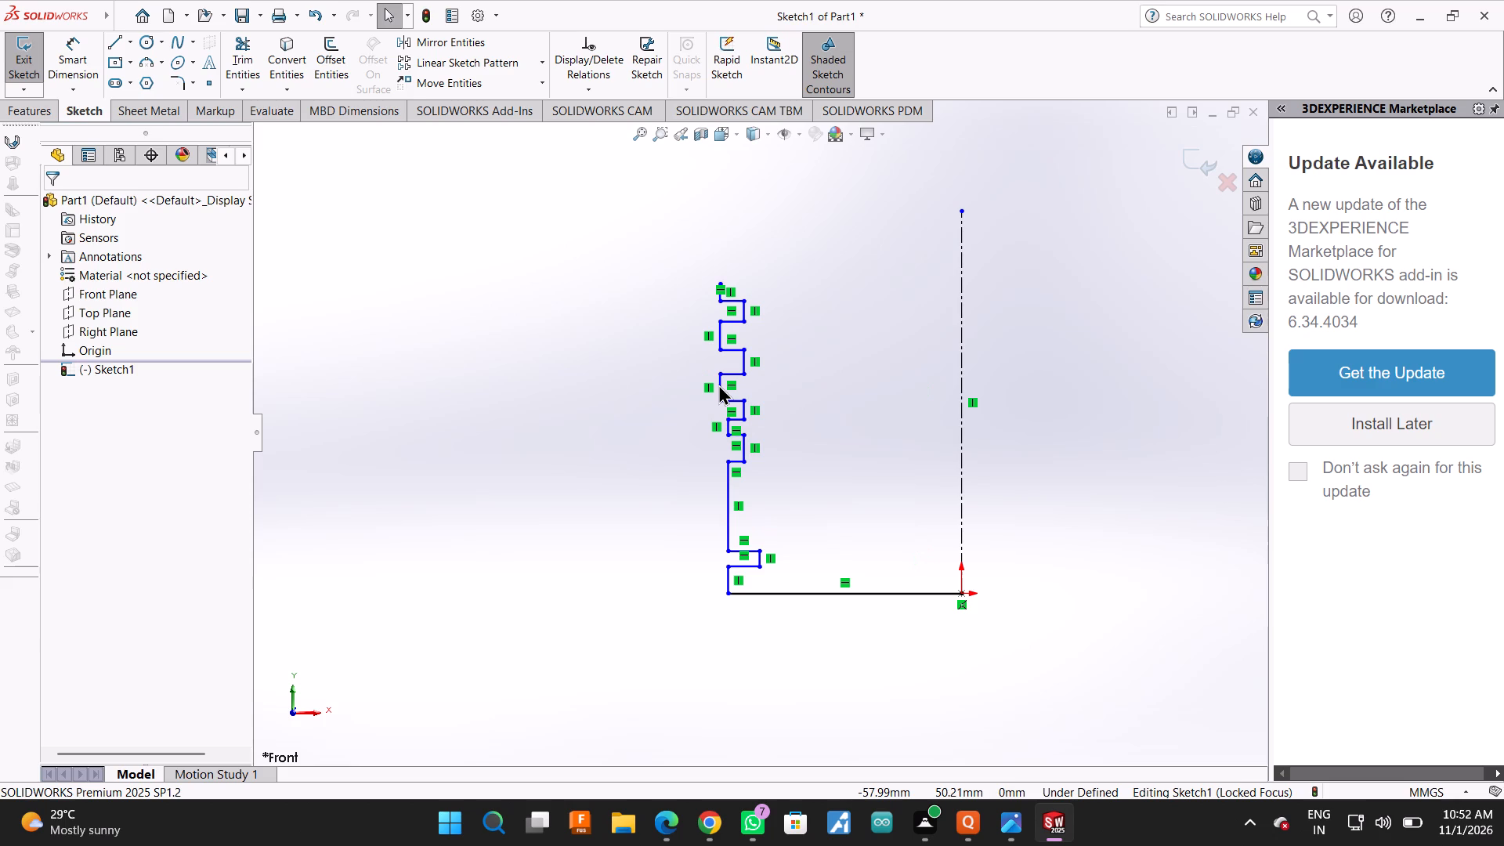
left_click(77, 44)
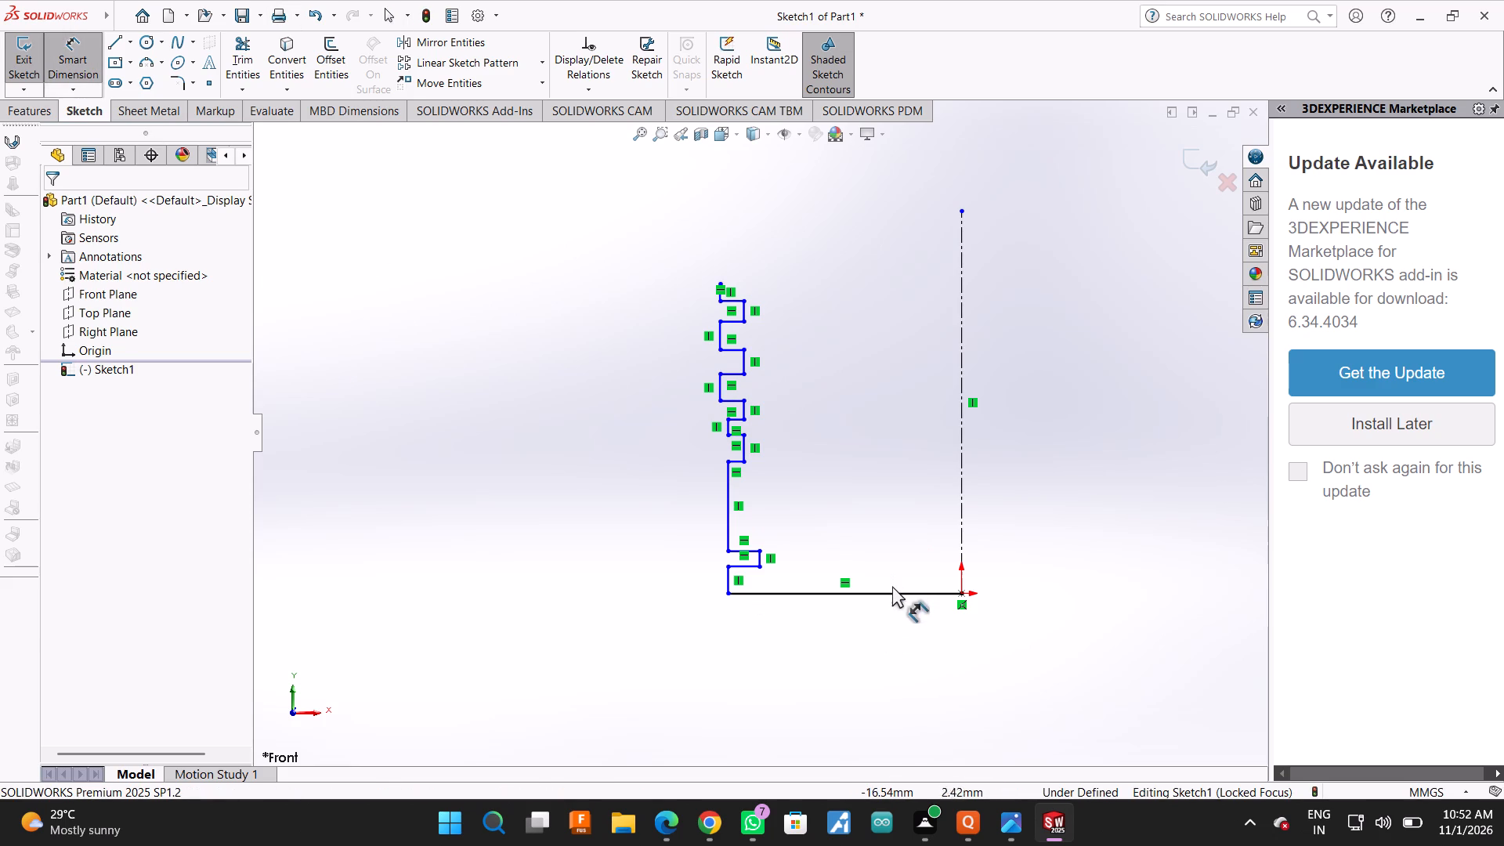
left_click(892, 590)
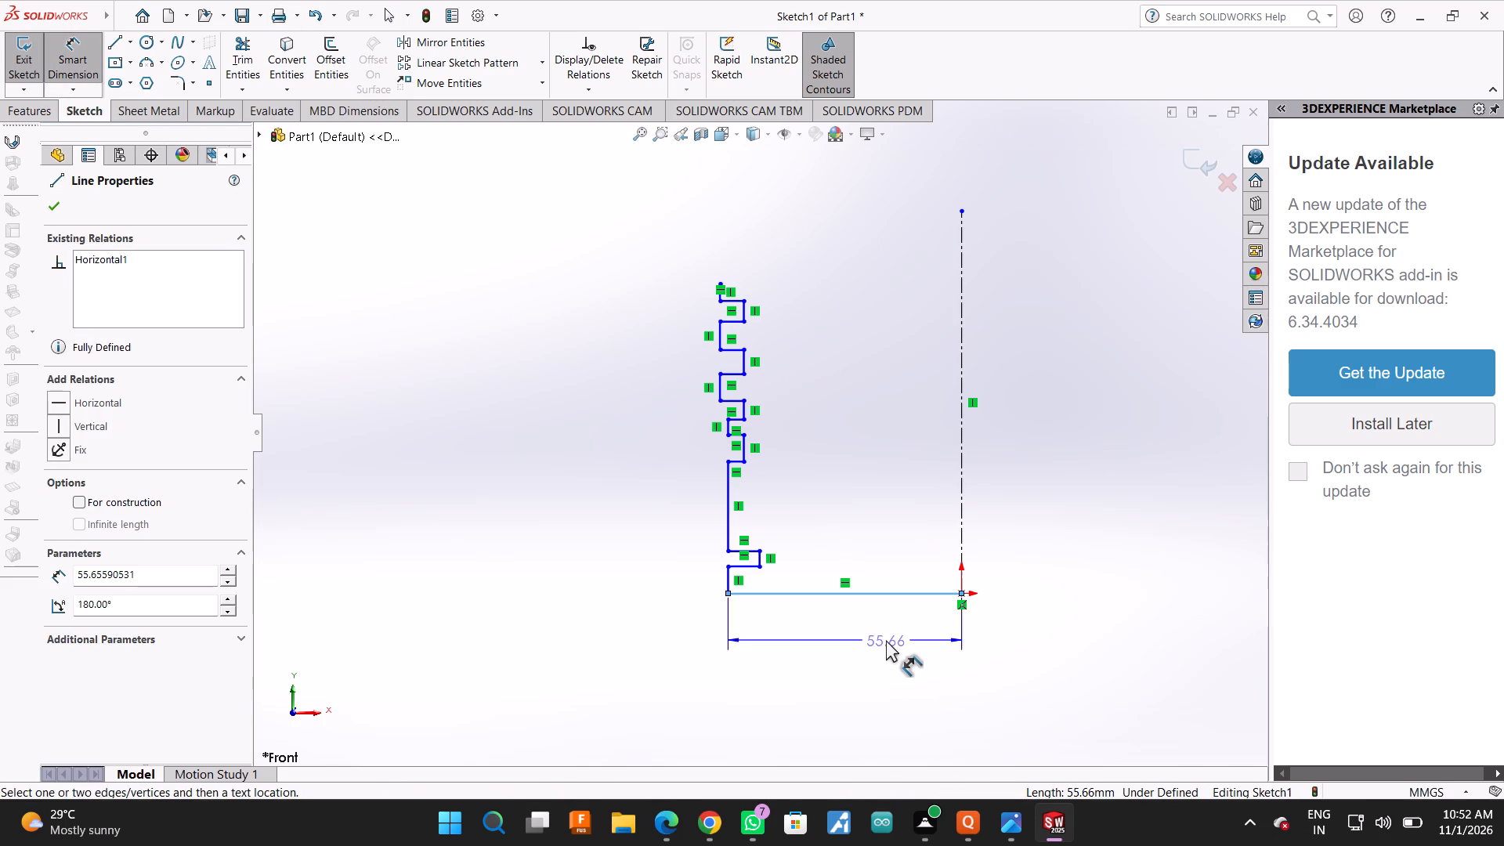
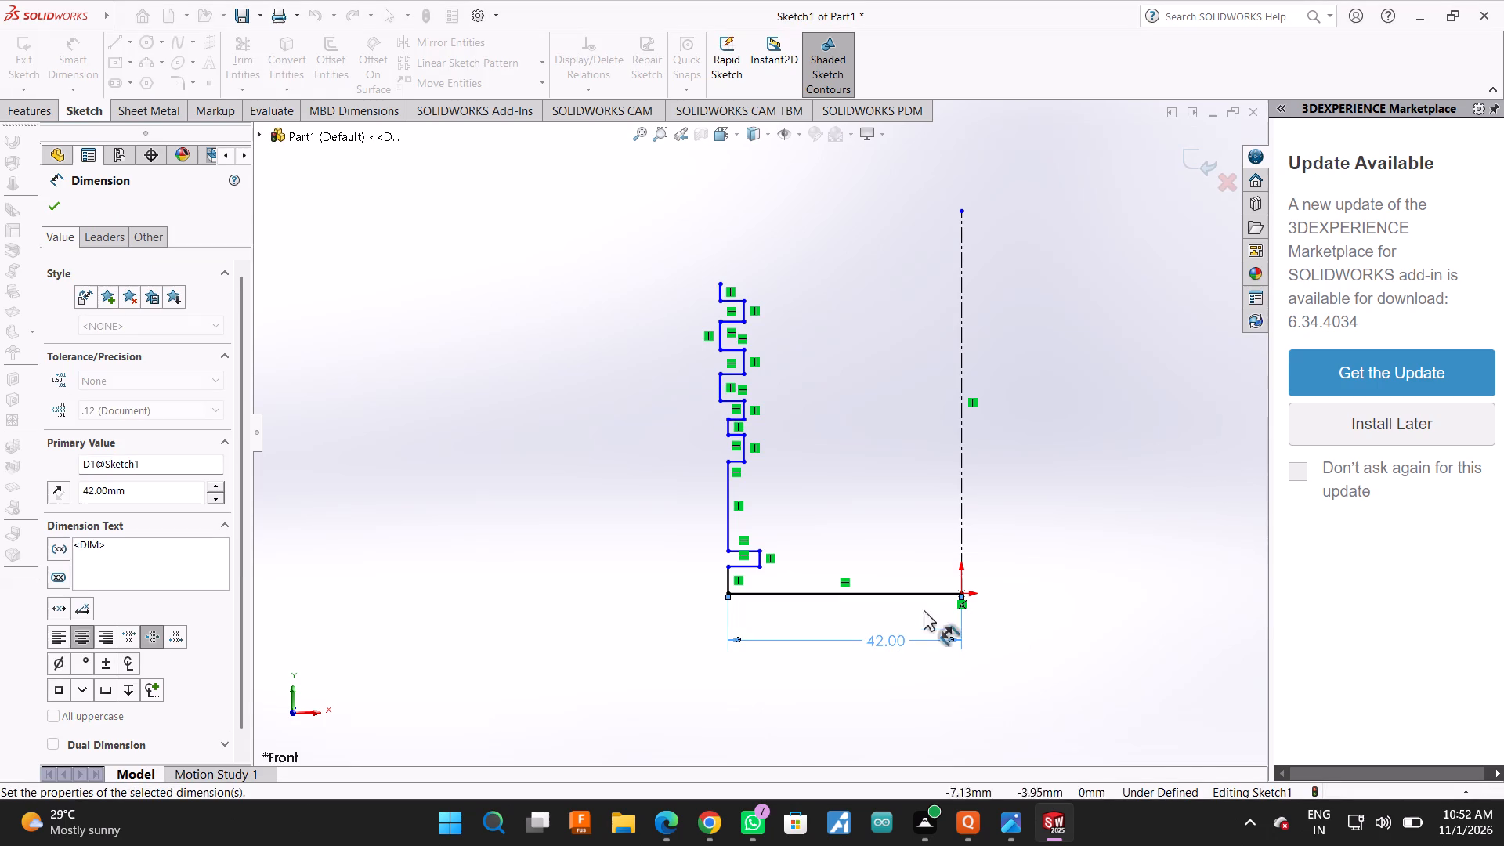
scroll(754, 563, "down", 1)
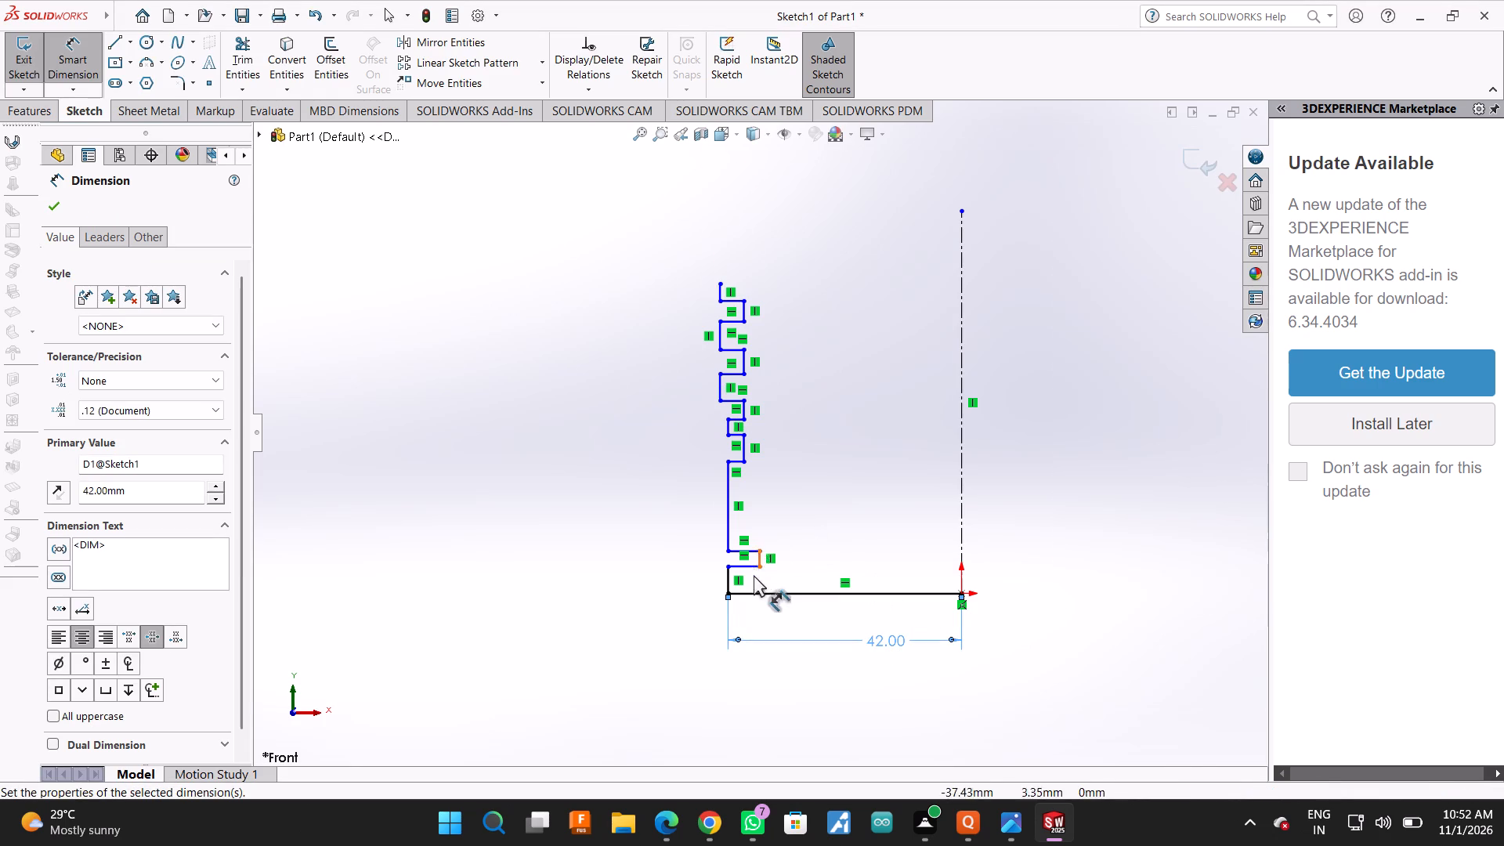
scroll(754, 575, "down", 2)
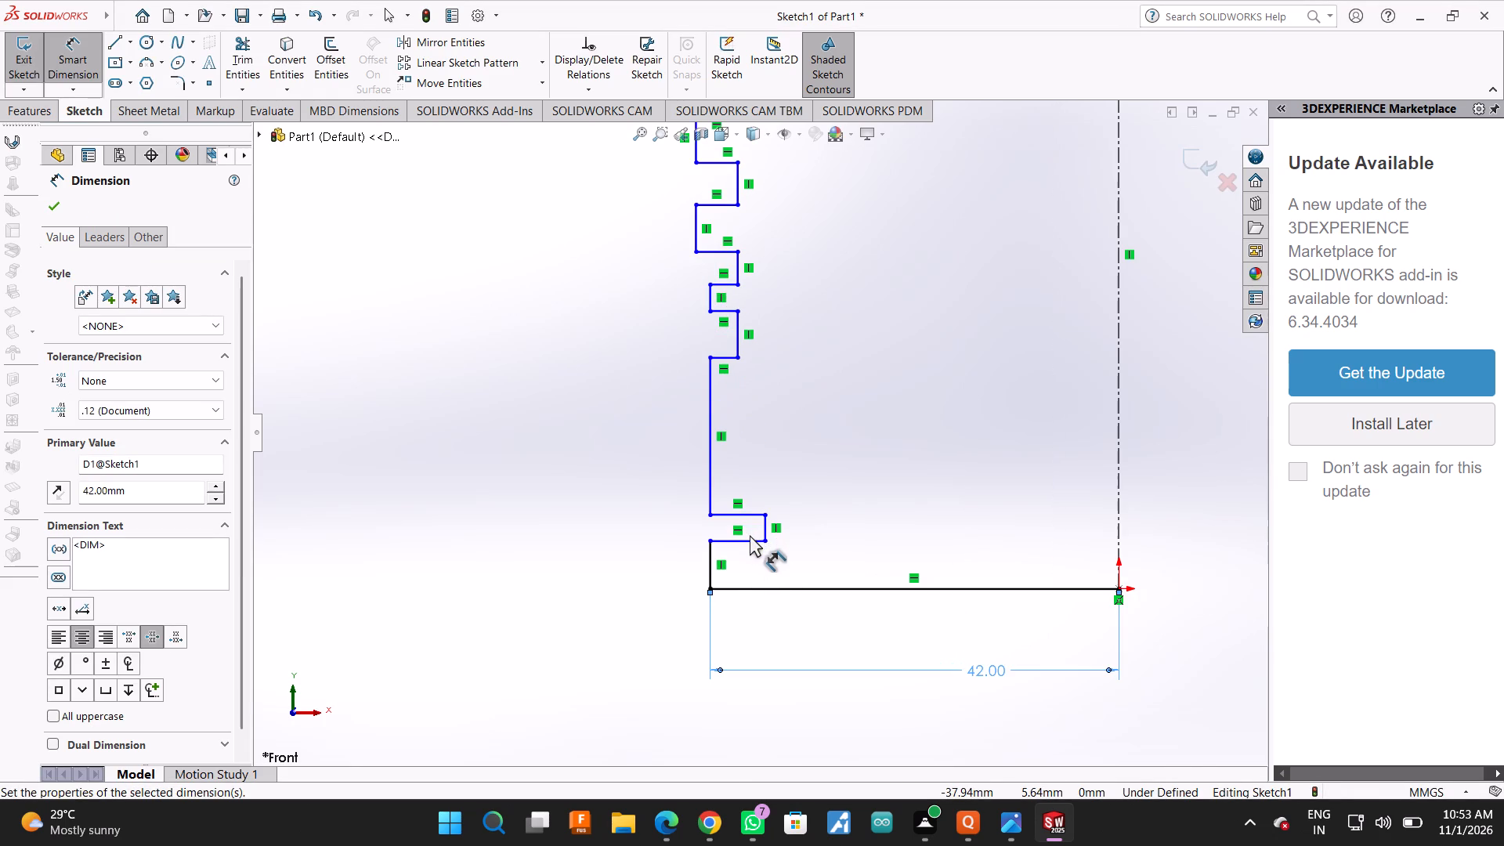
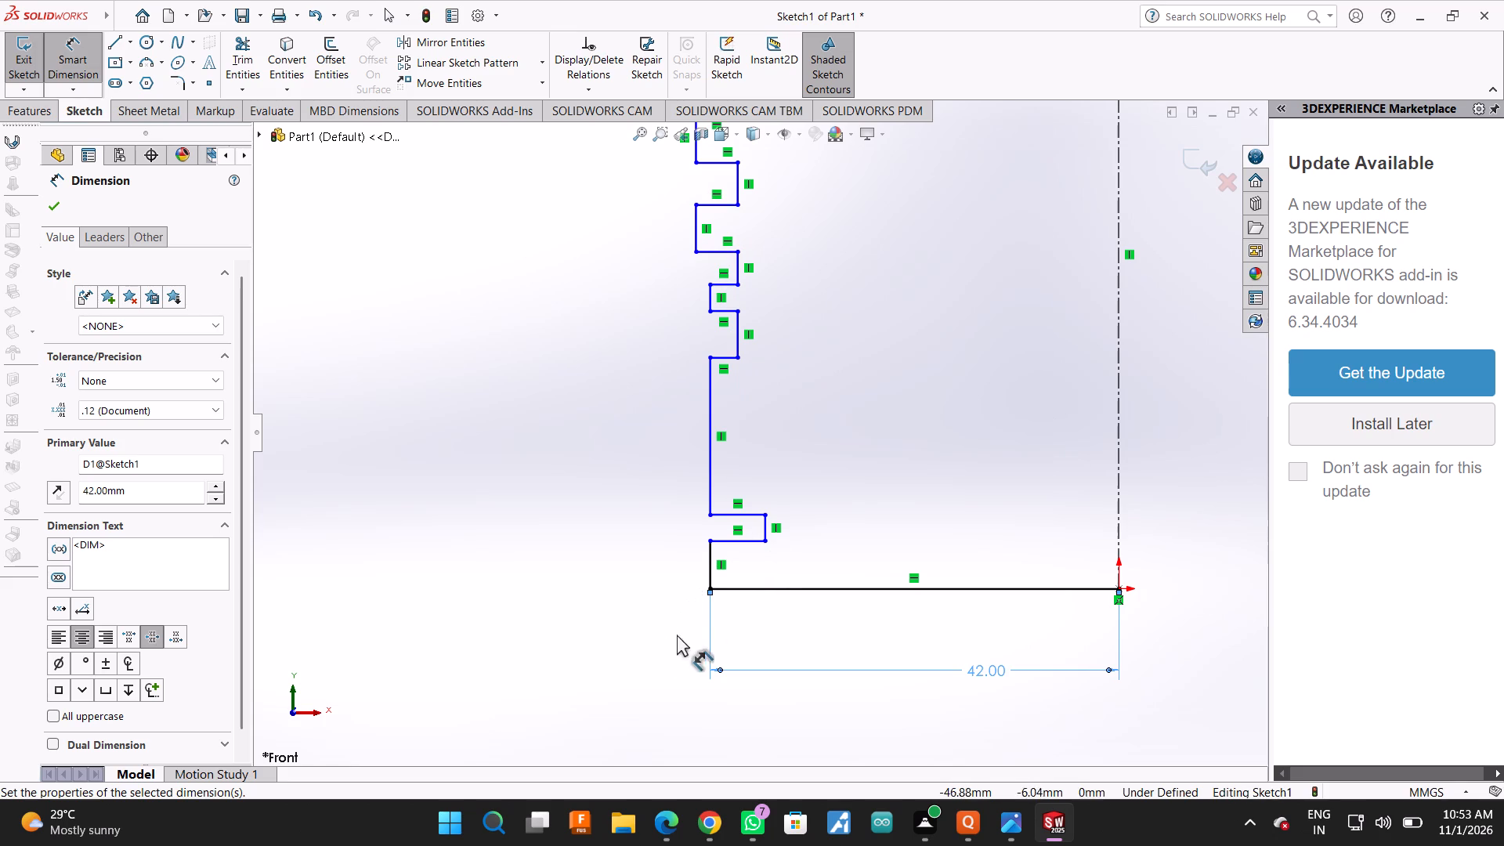
Dimension the short vertical edge rising from the outer end of the base line to 5 mm.
left_click(706, 580)
left_click(667, 577)
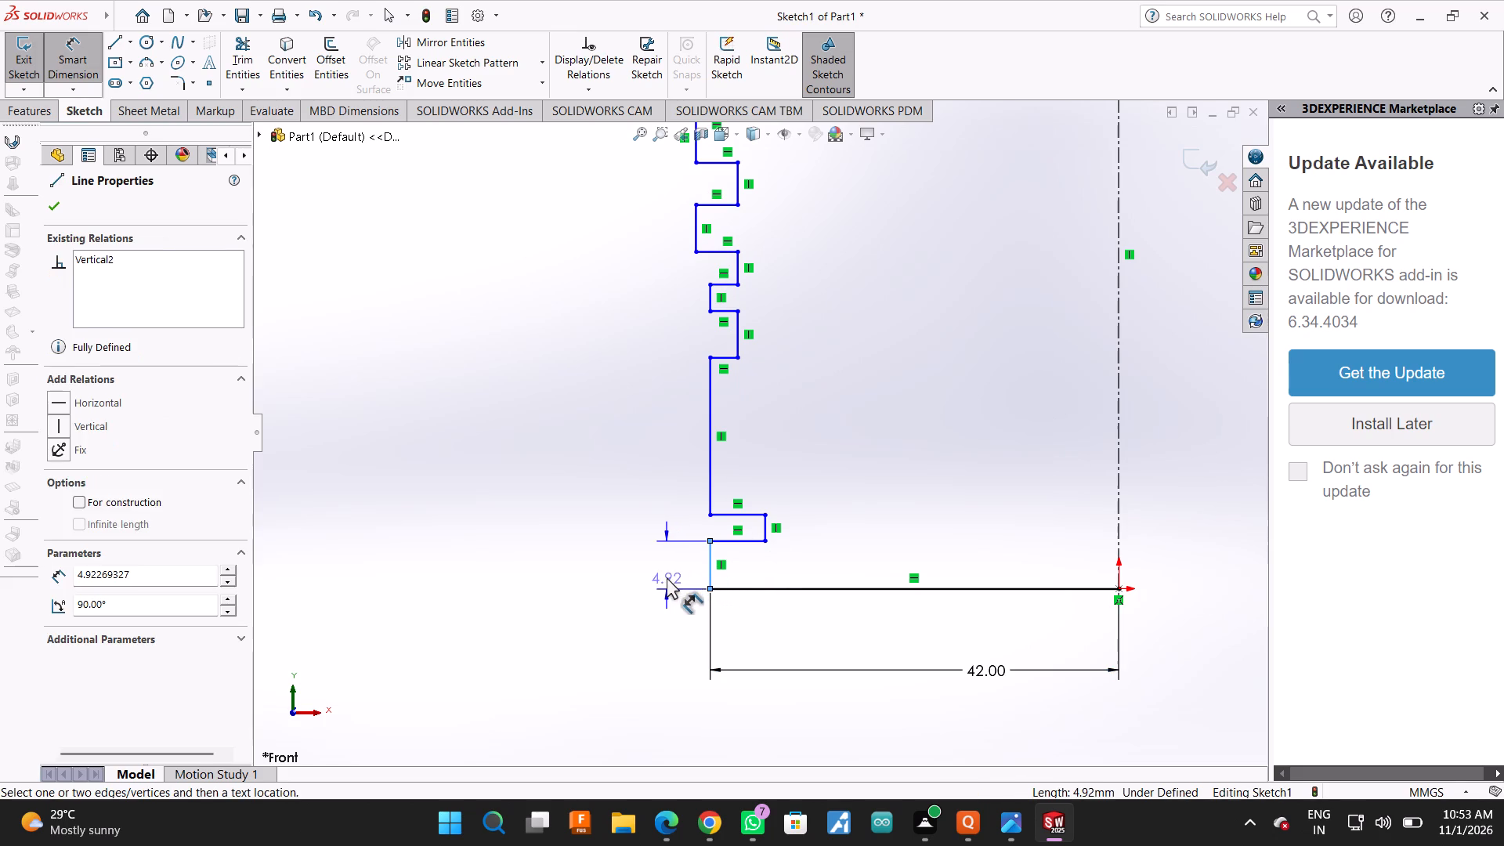
key("5")
key("Return")
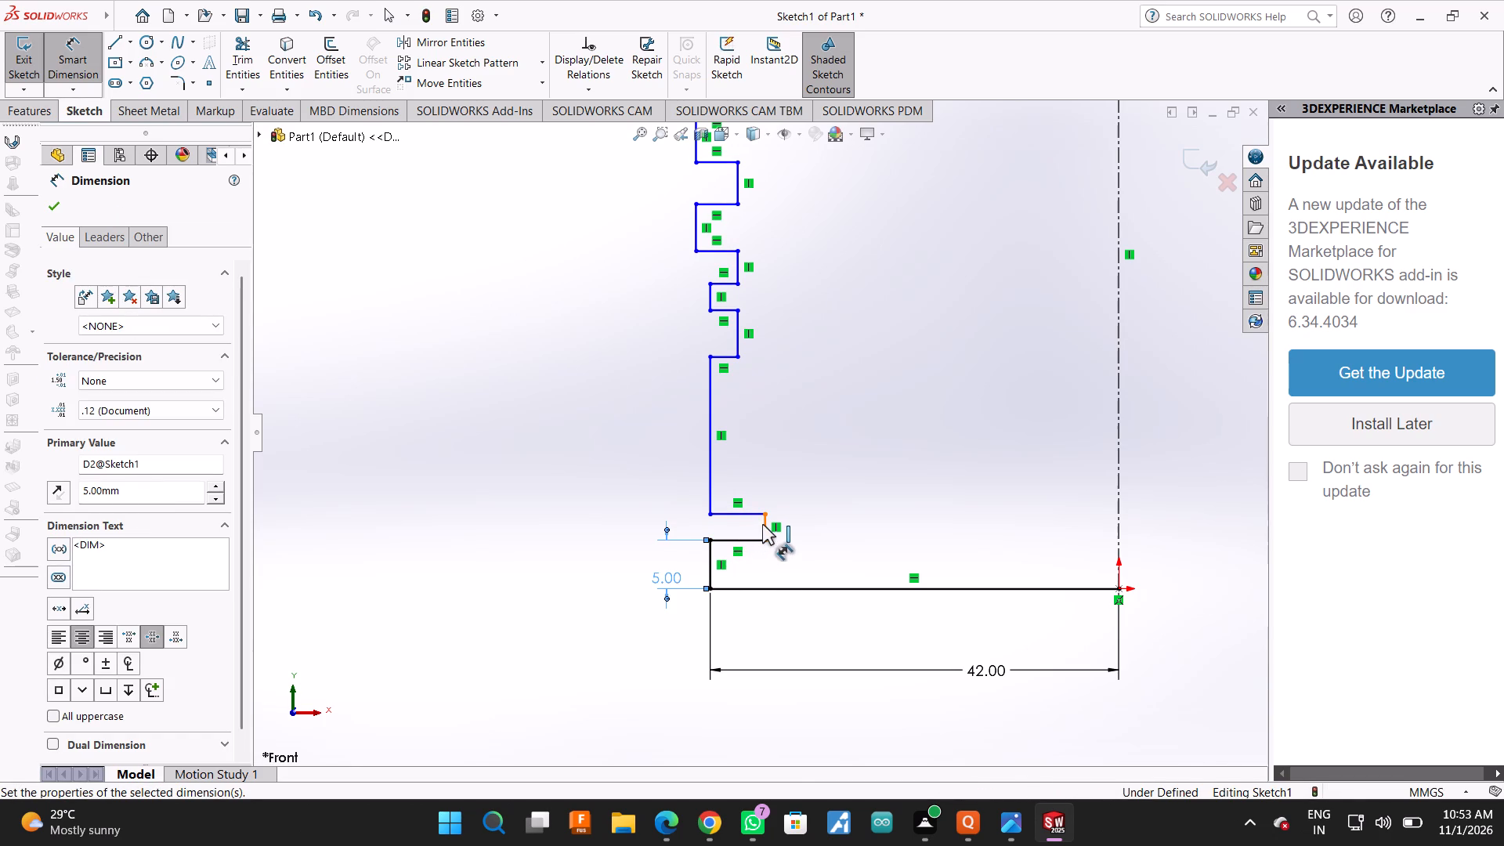
Dimension the lowest notch of the profile 2 mm high and 4 mm deep along both its lower and upper edges.
left_click(762, 524)
left_click(651, 516)
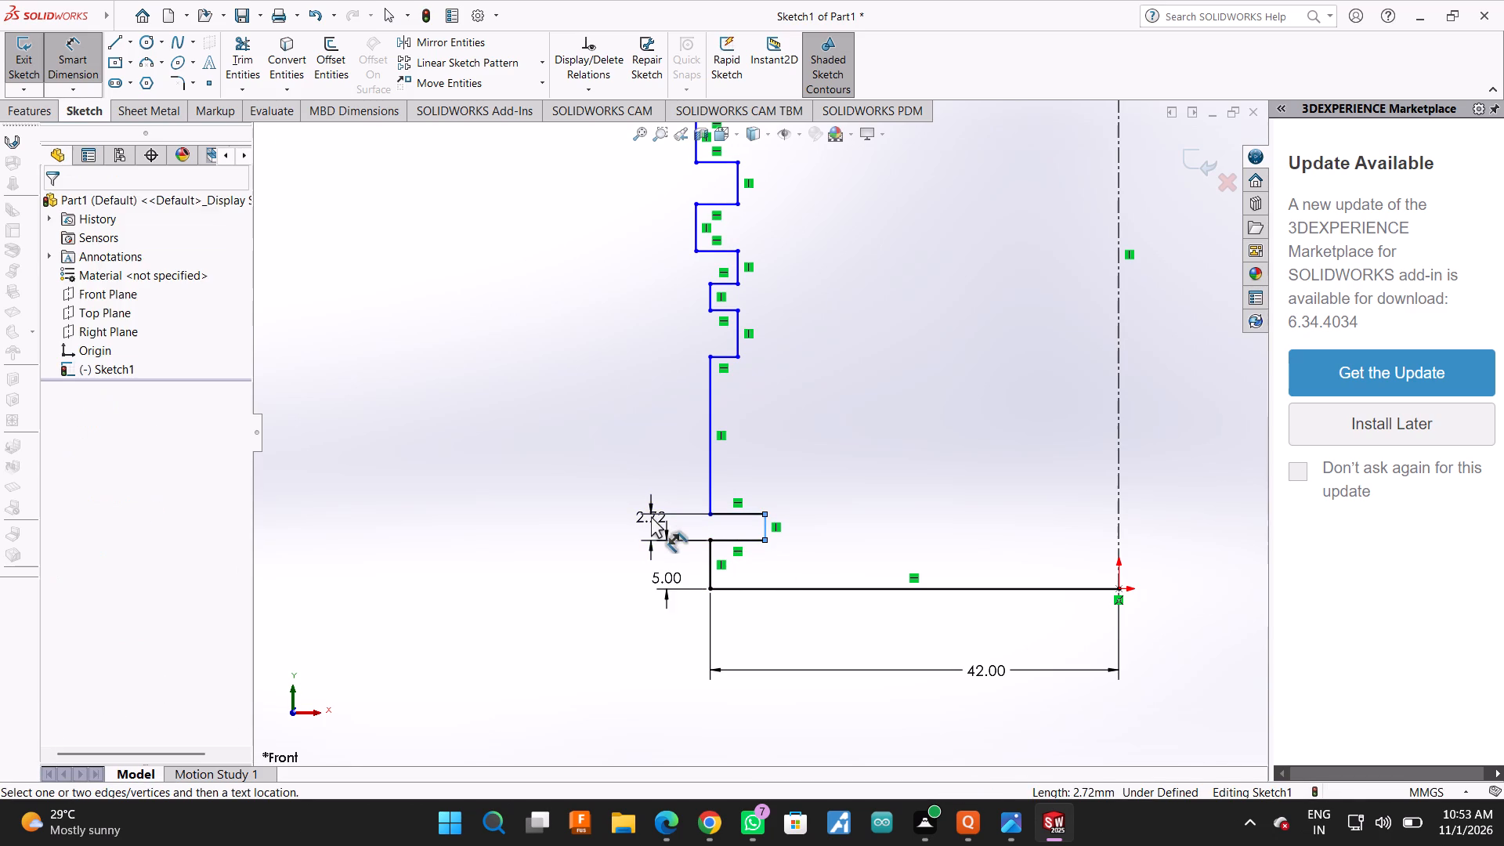
key("2")
key("Return")
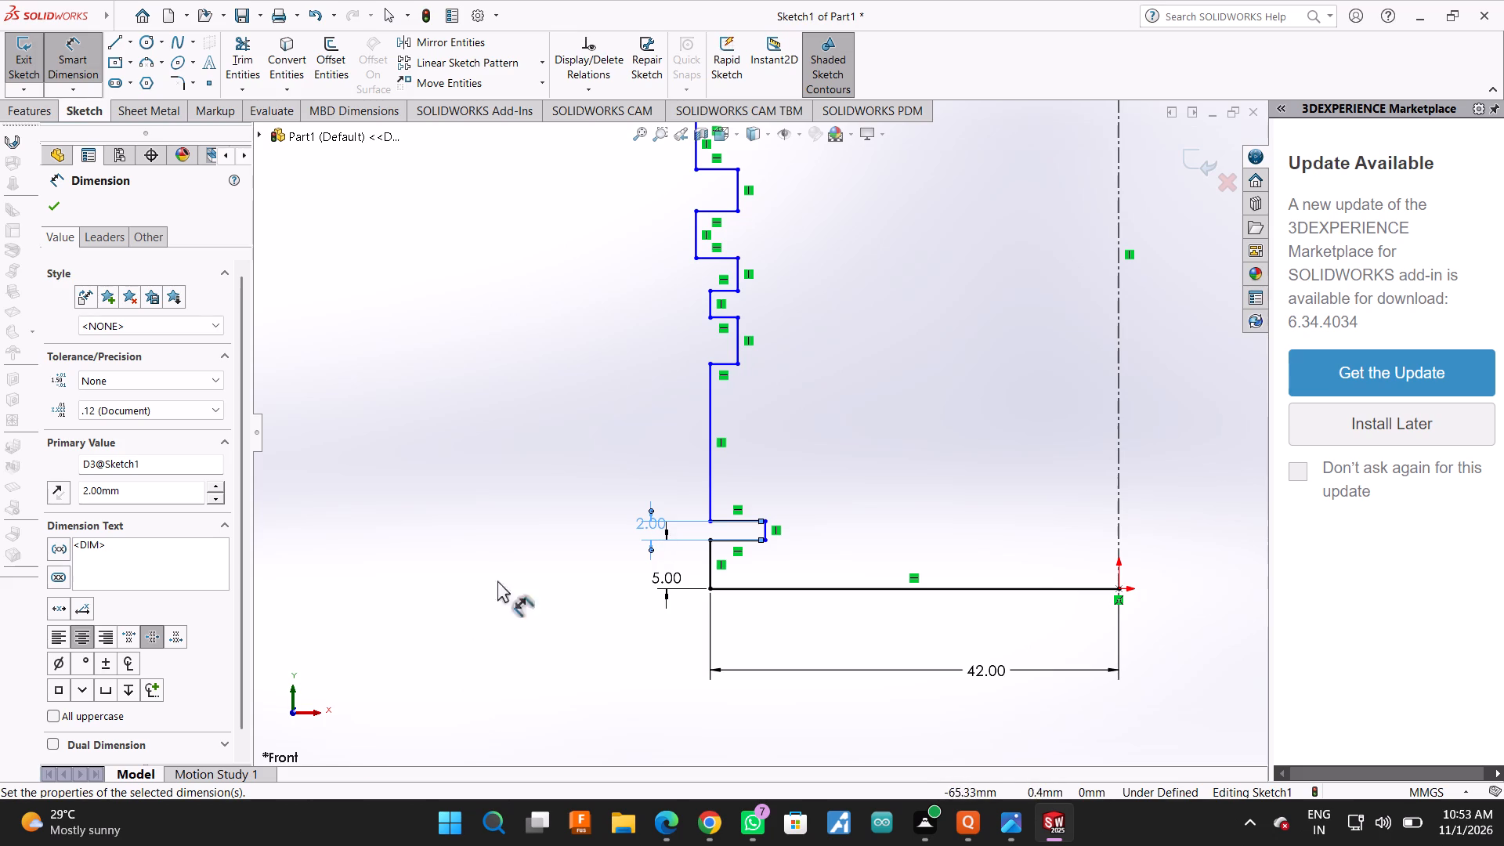
left_click(740, 547)
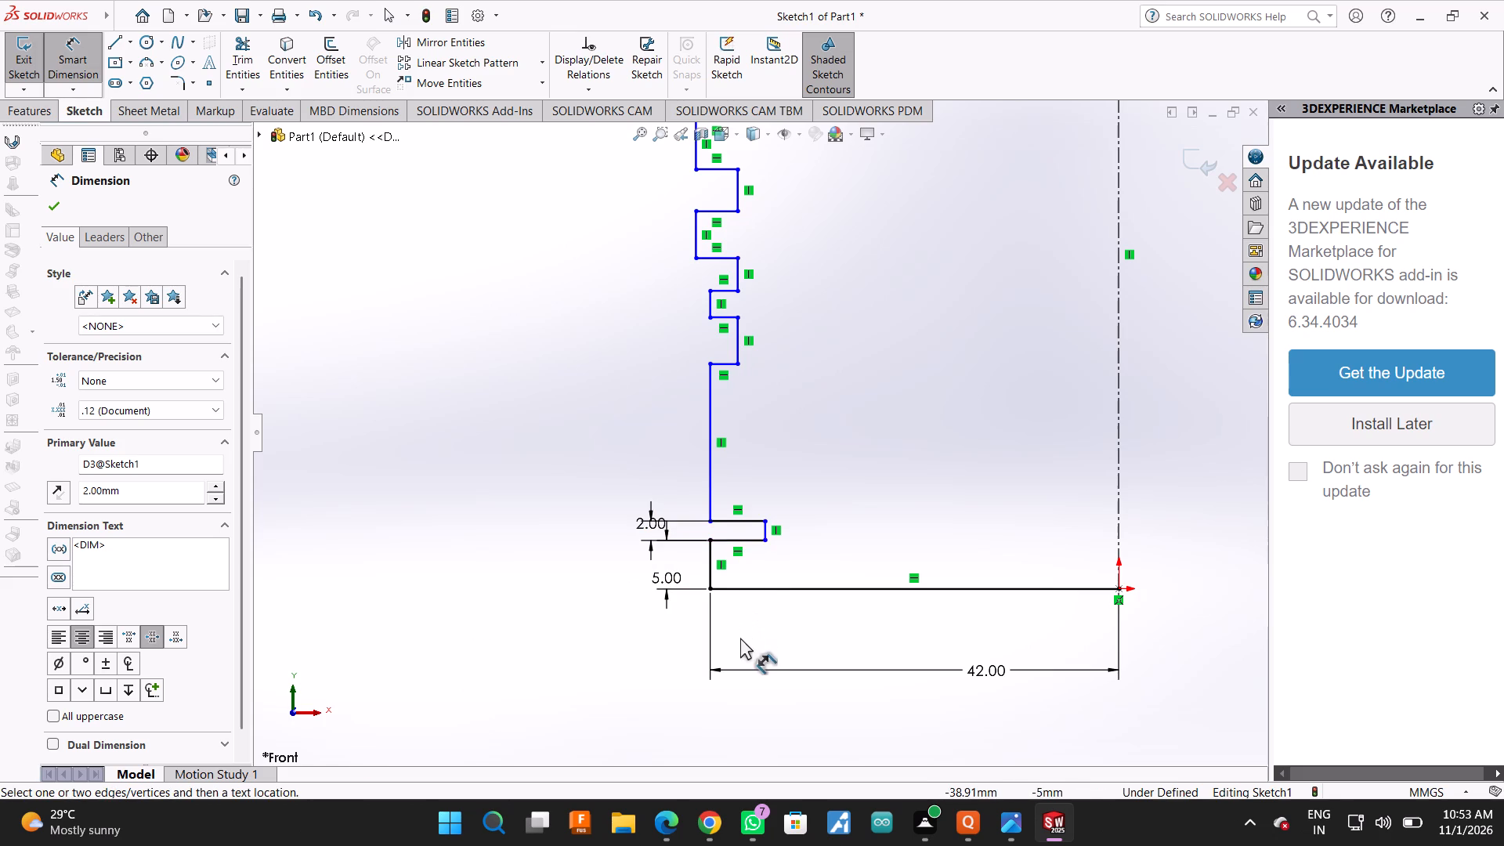
left_click(739, 540)
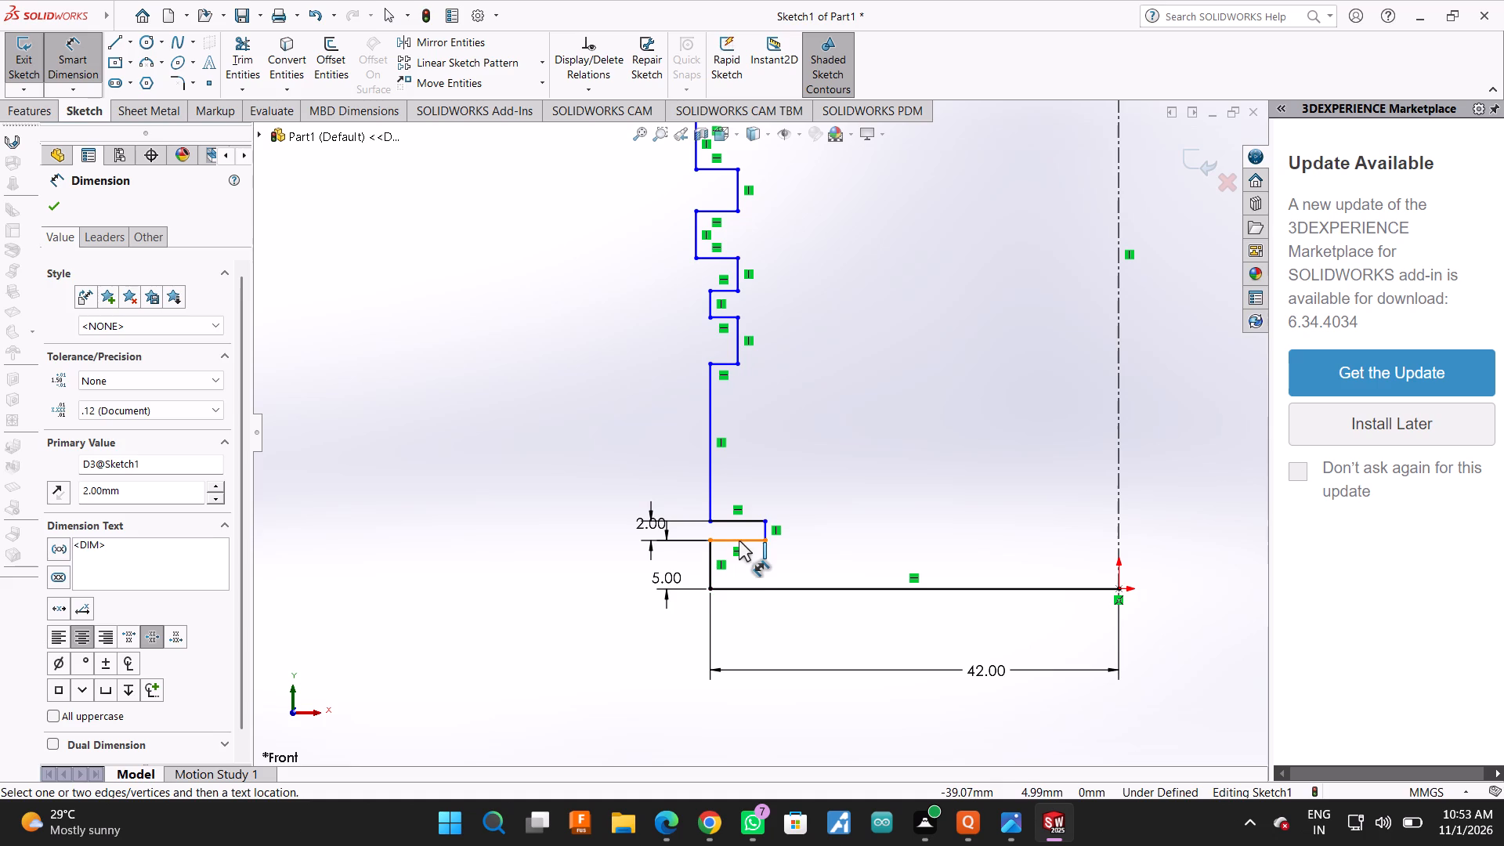
left_click(736, 624)
key("4")
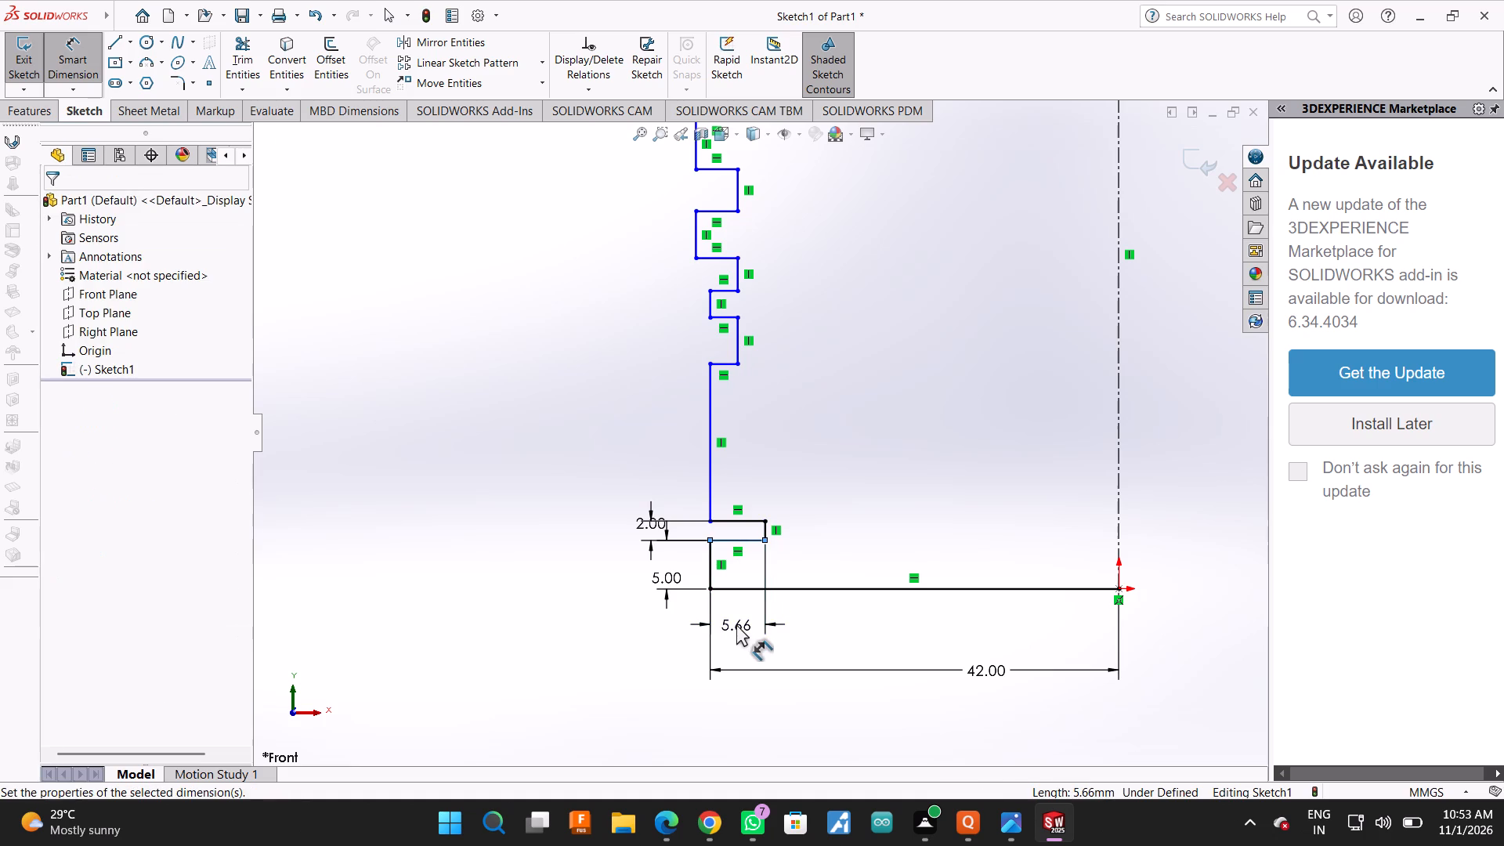
key("Return")
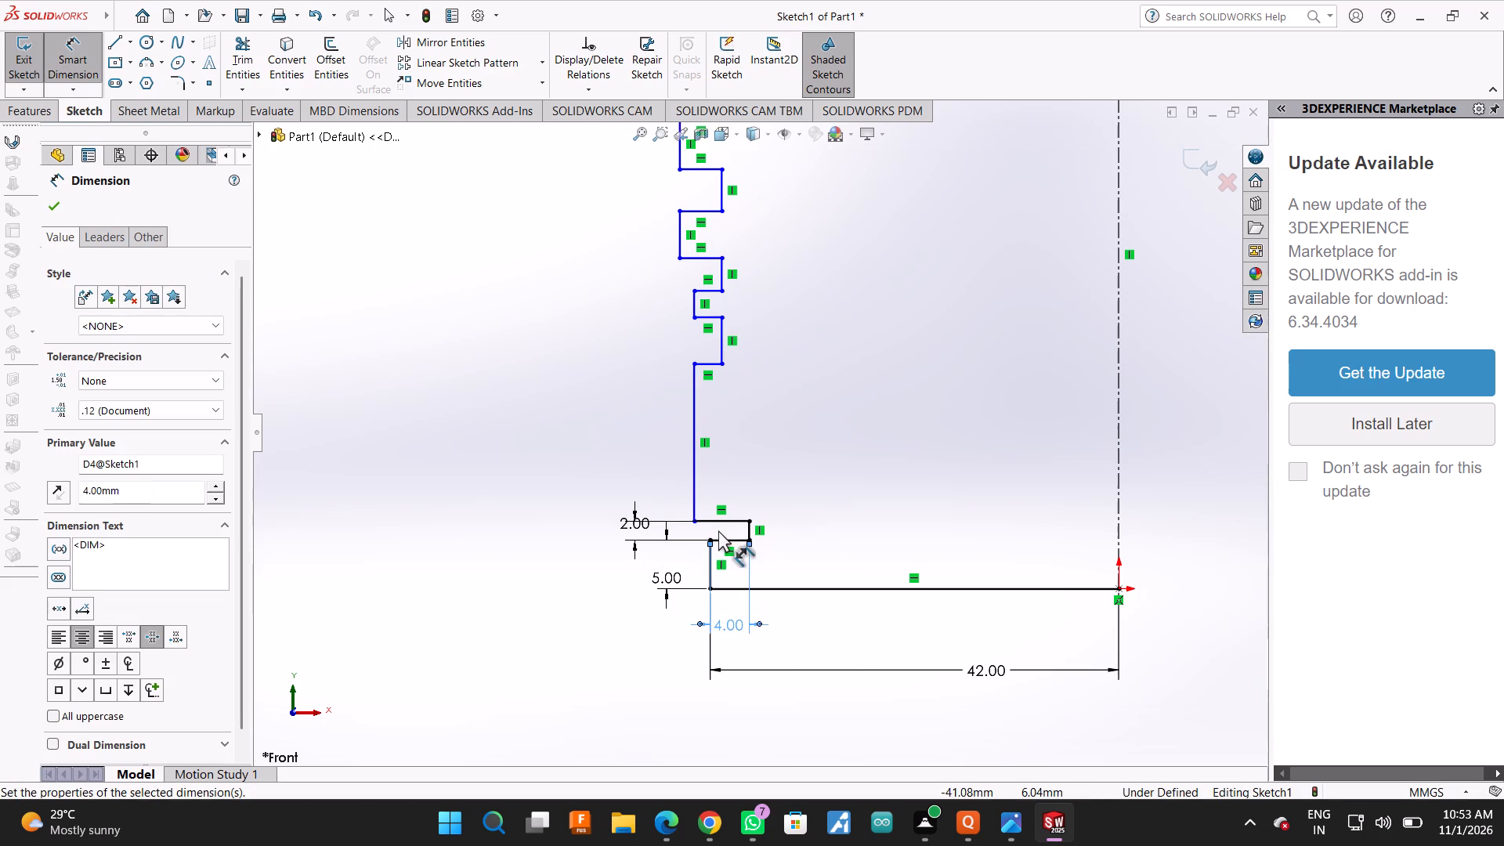
left_click(723, 523)
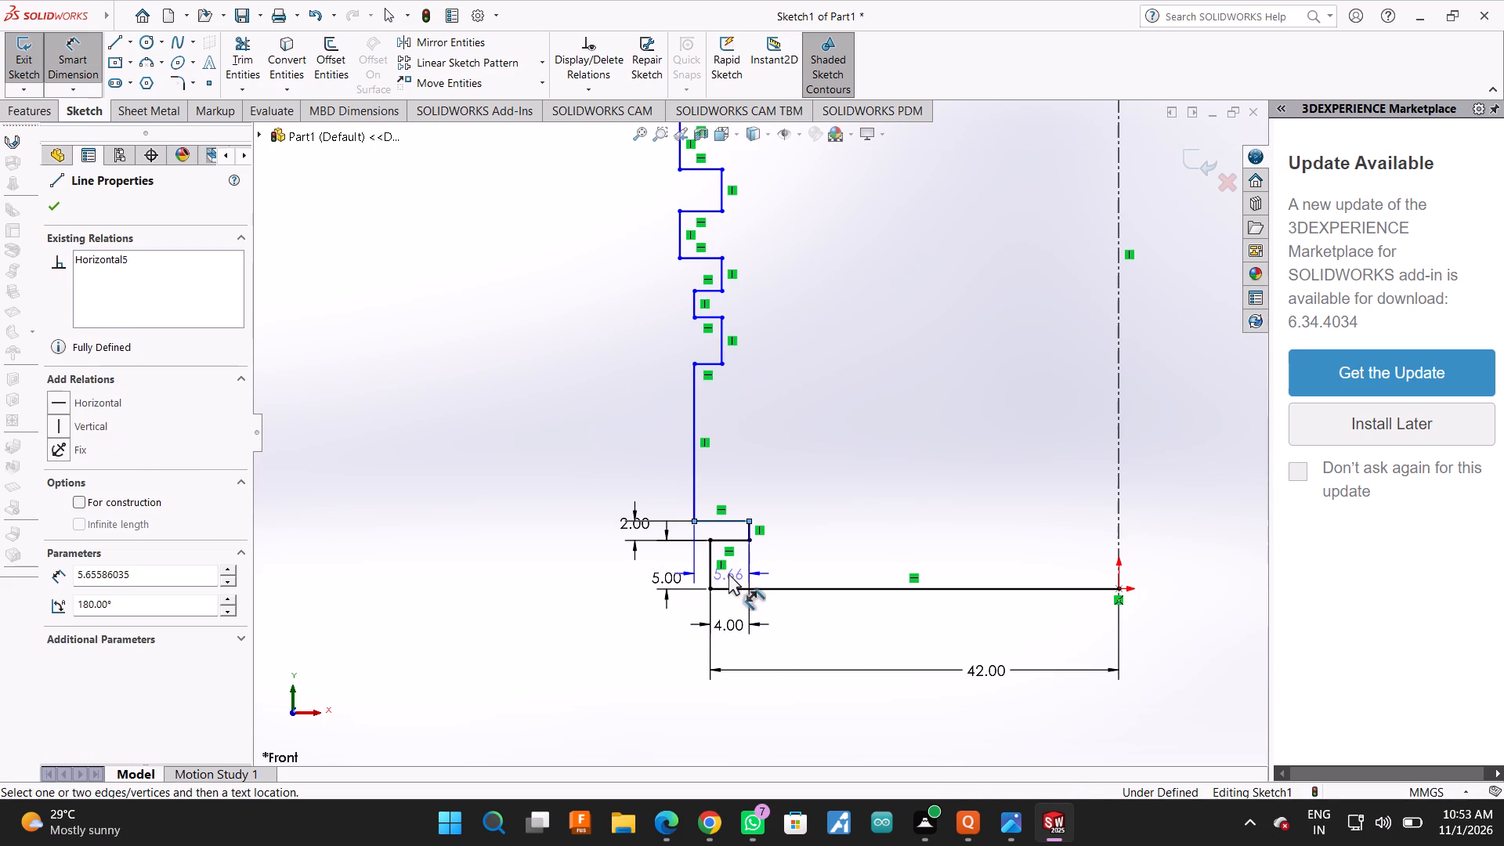
left_click(728, 573)
key("4")
key("Return")
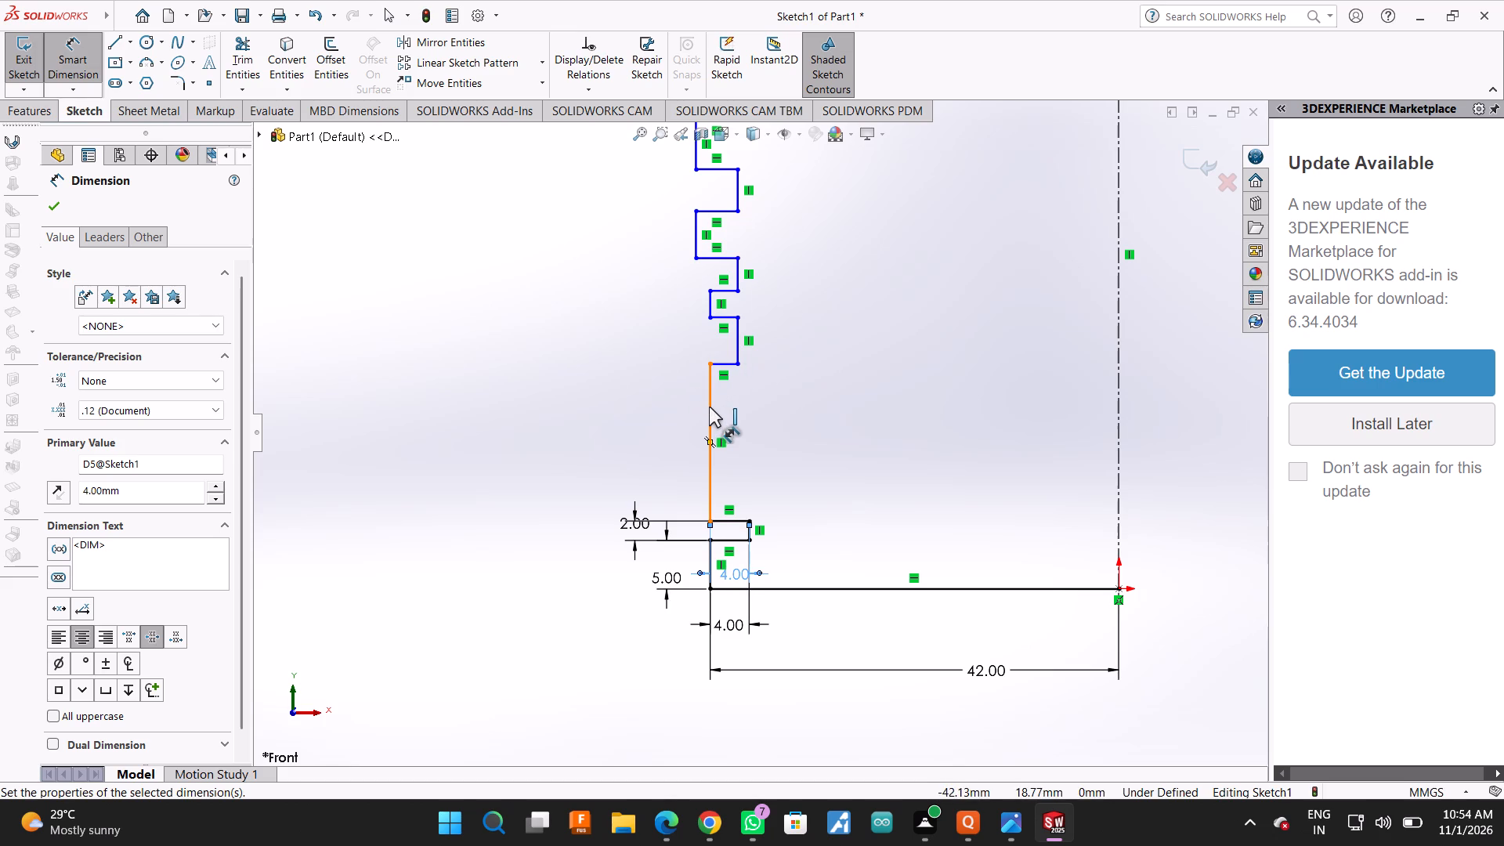
Dimension the vertical distance from the profile's bottom outer corner to the upper end of the long vertical edge above the lowest notch.
left_click(709, 588)
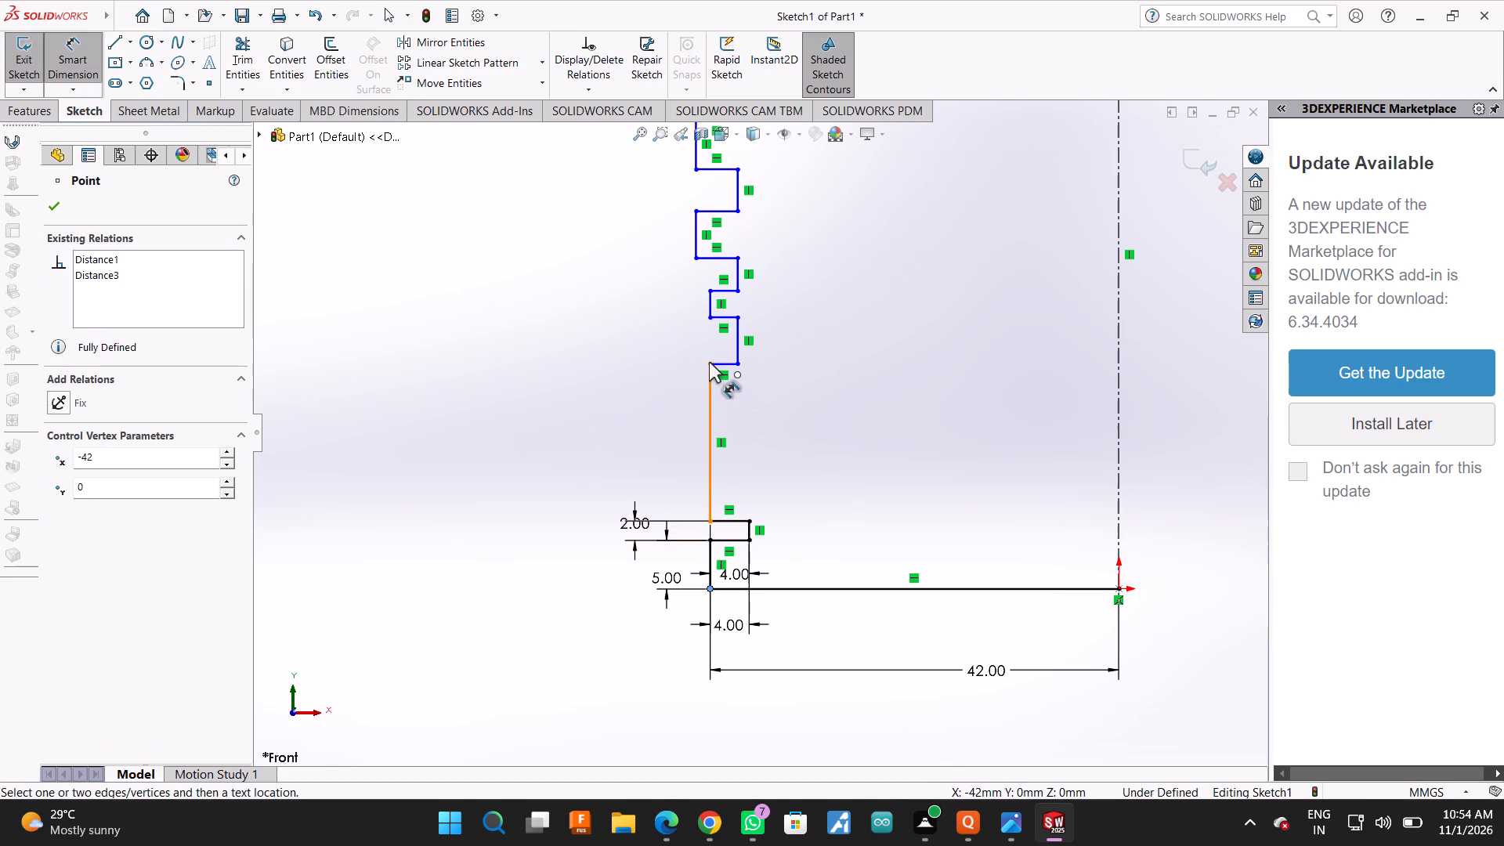
left_click(710, 362)
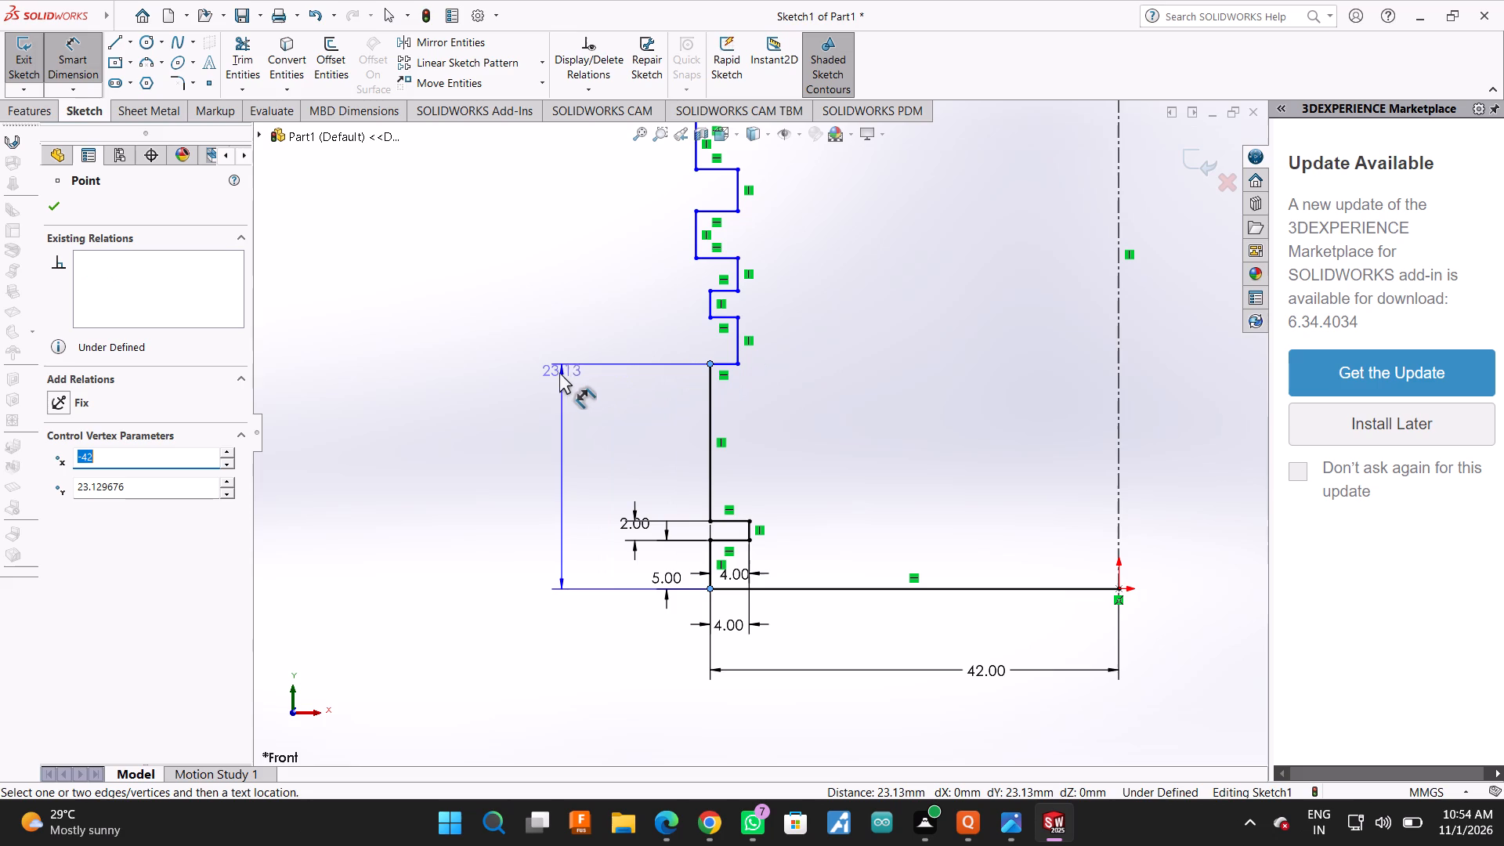
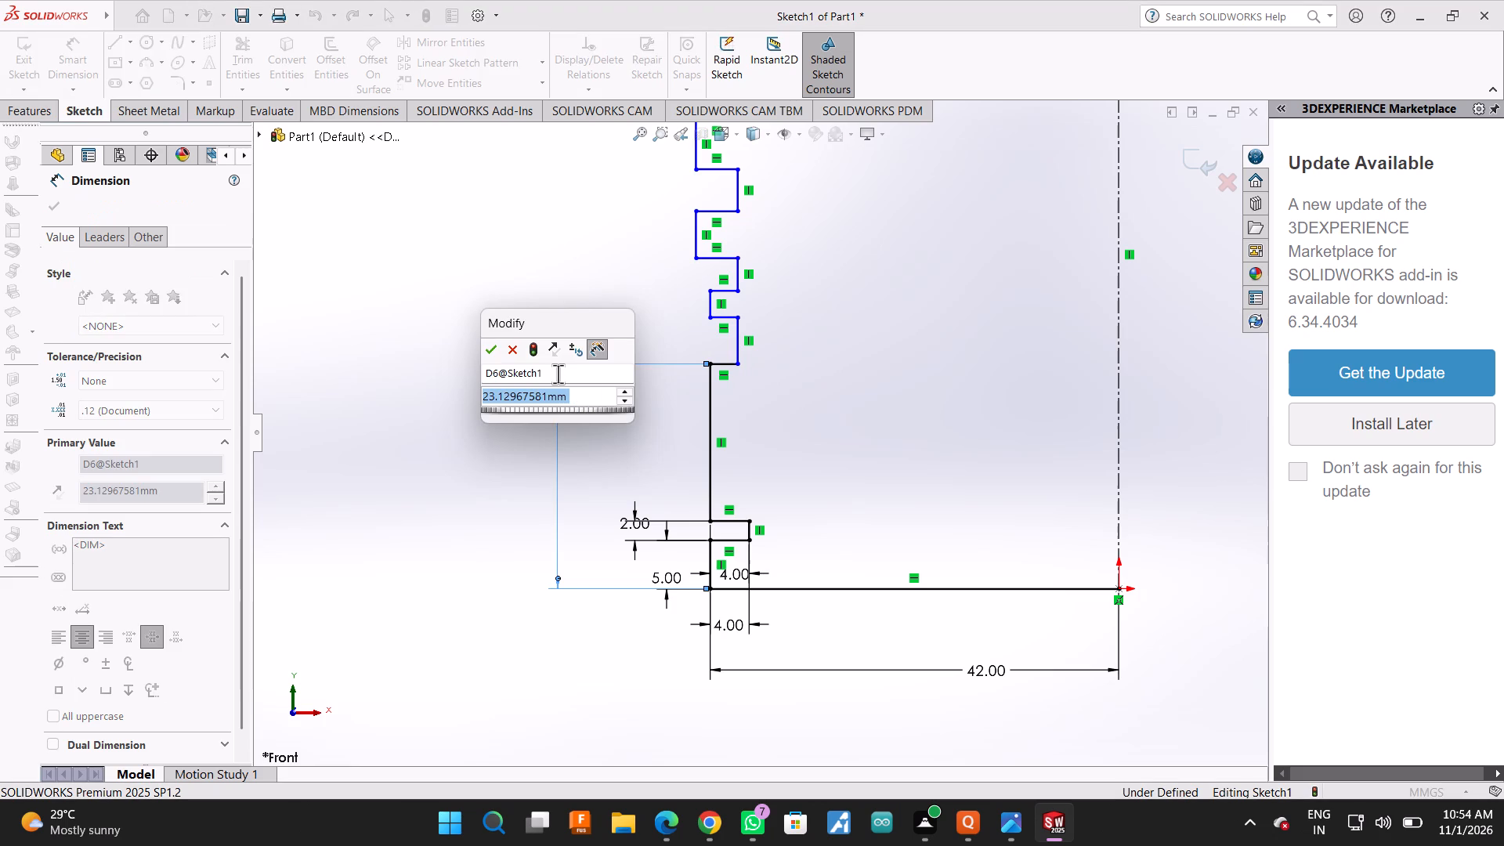
Set the vertical distance from the bottom outer corner to the top of the long vertical edge to 45 mm.
type("45")
key("Return")
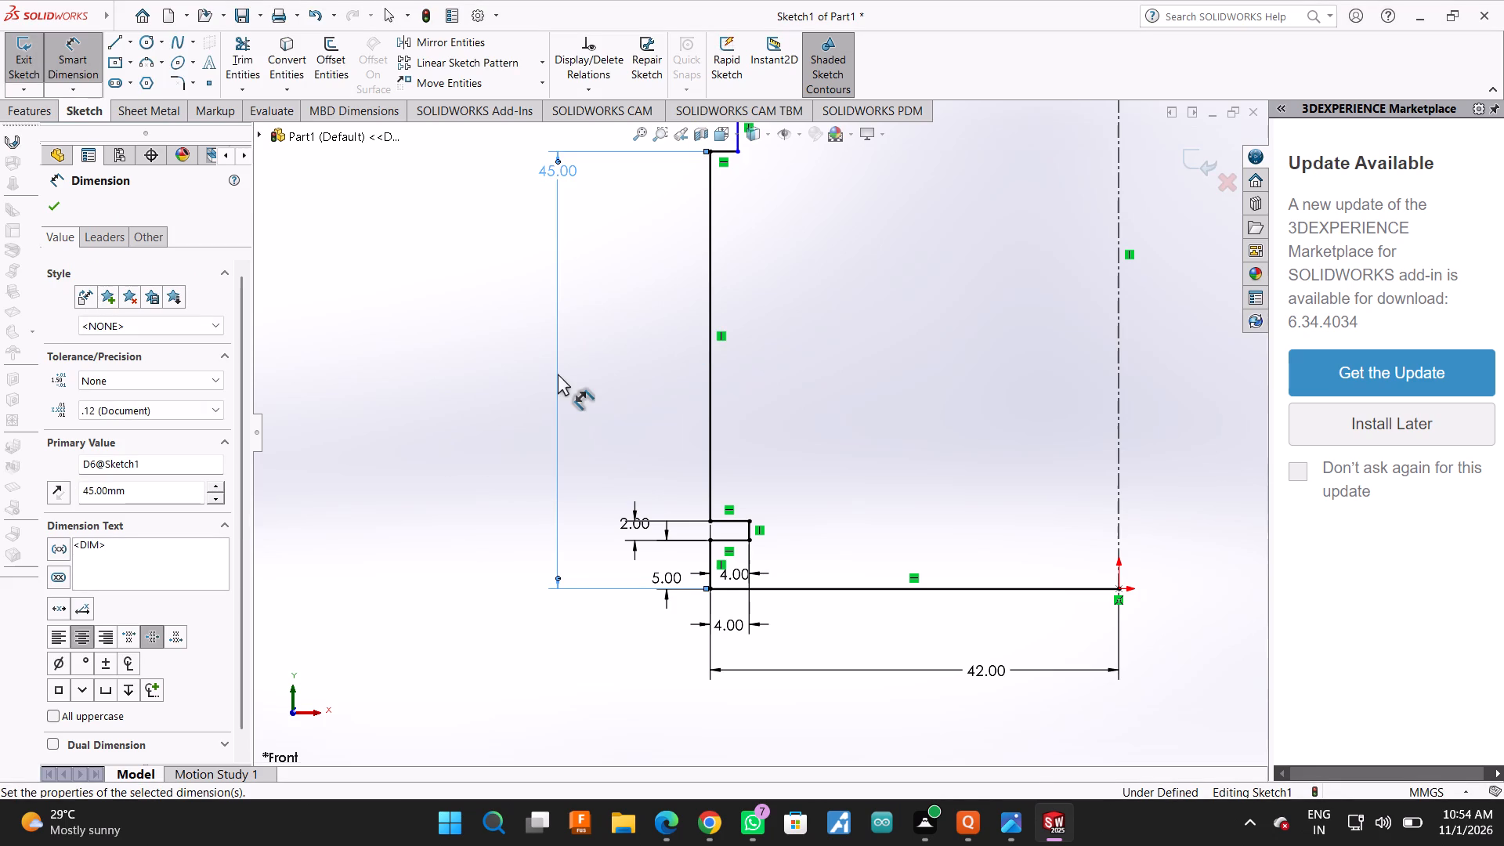
Dimension the length of the short horizontal edge at the upper end of the long vertical edge.
scroll(612, 486, "up", 4)
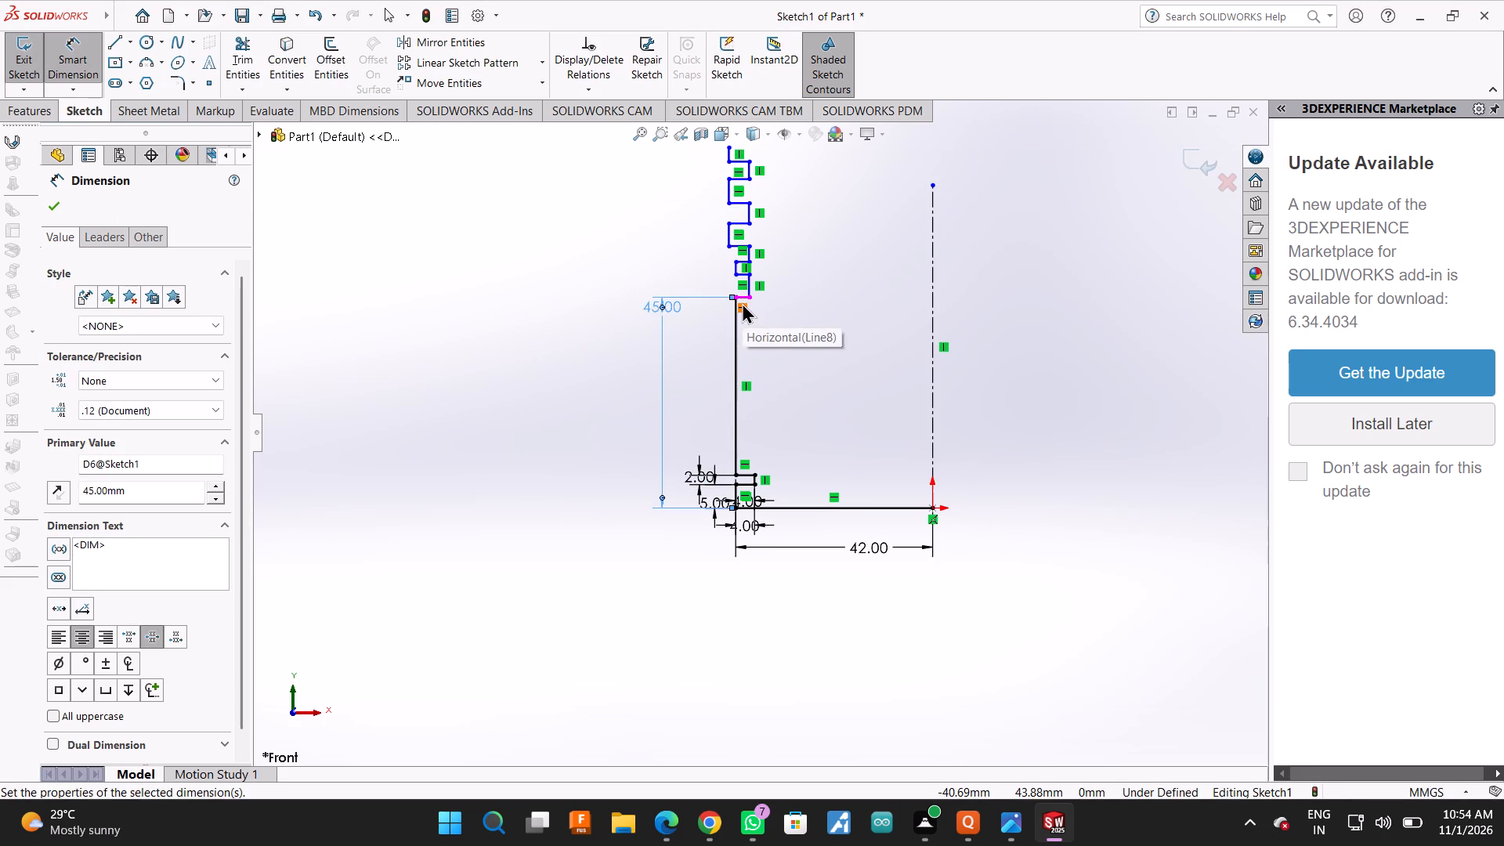
scroll(742, 302, "up", 1)
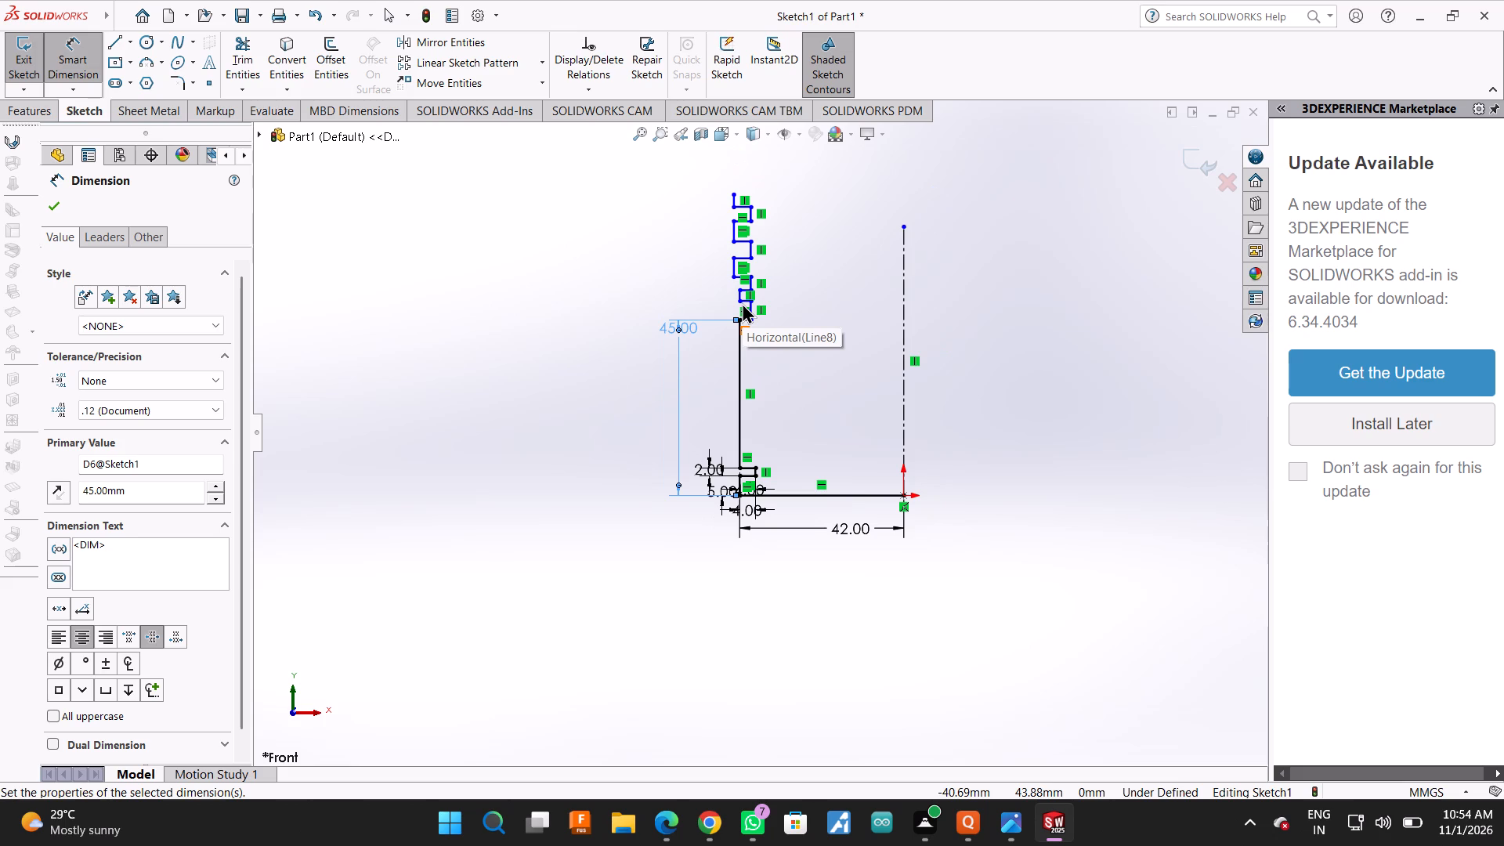
scroll(797, 248, "down", 3)
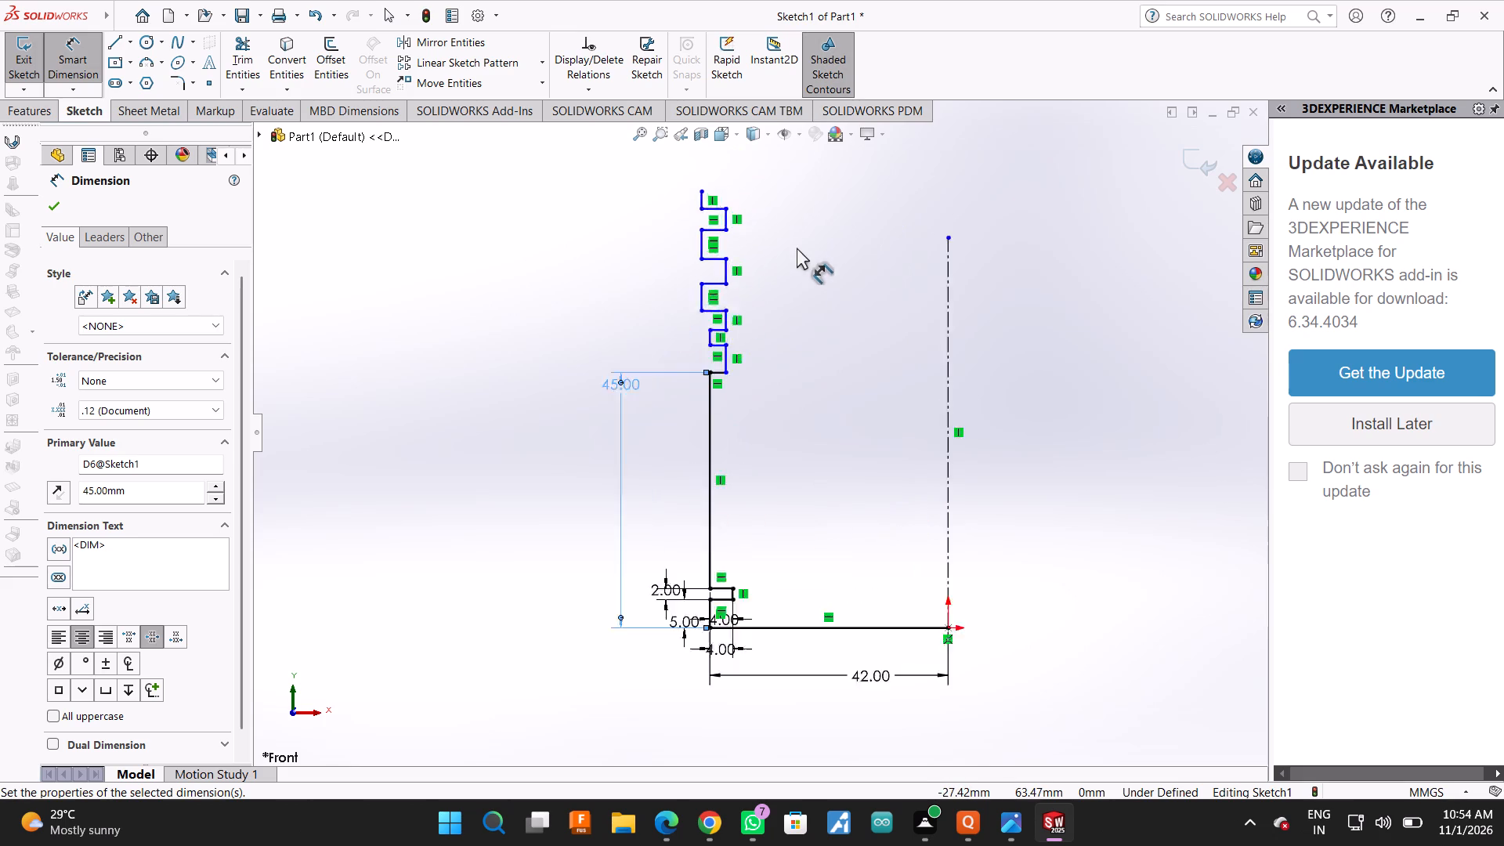
scroll(787, 272, "down", 1)
scroll(734, 381, "down", 1)
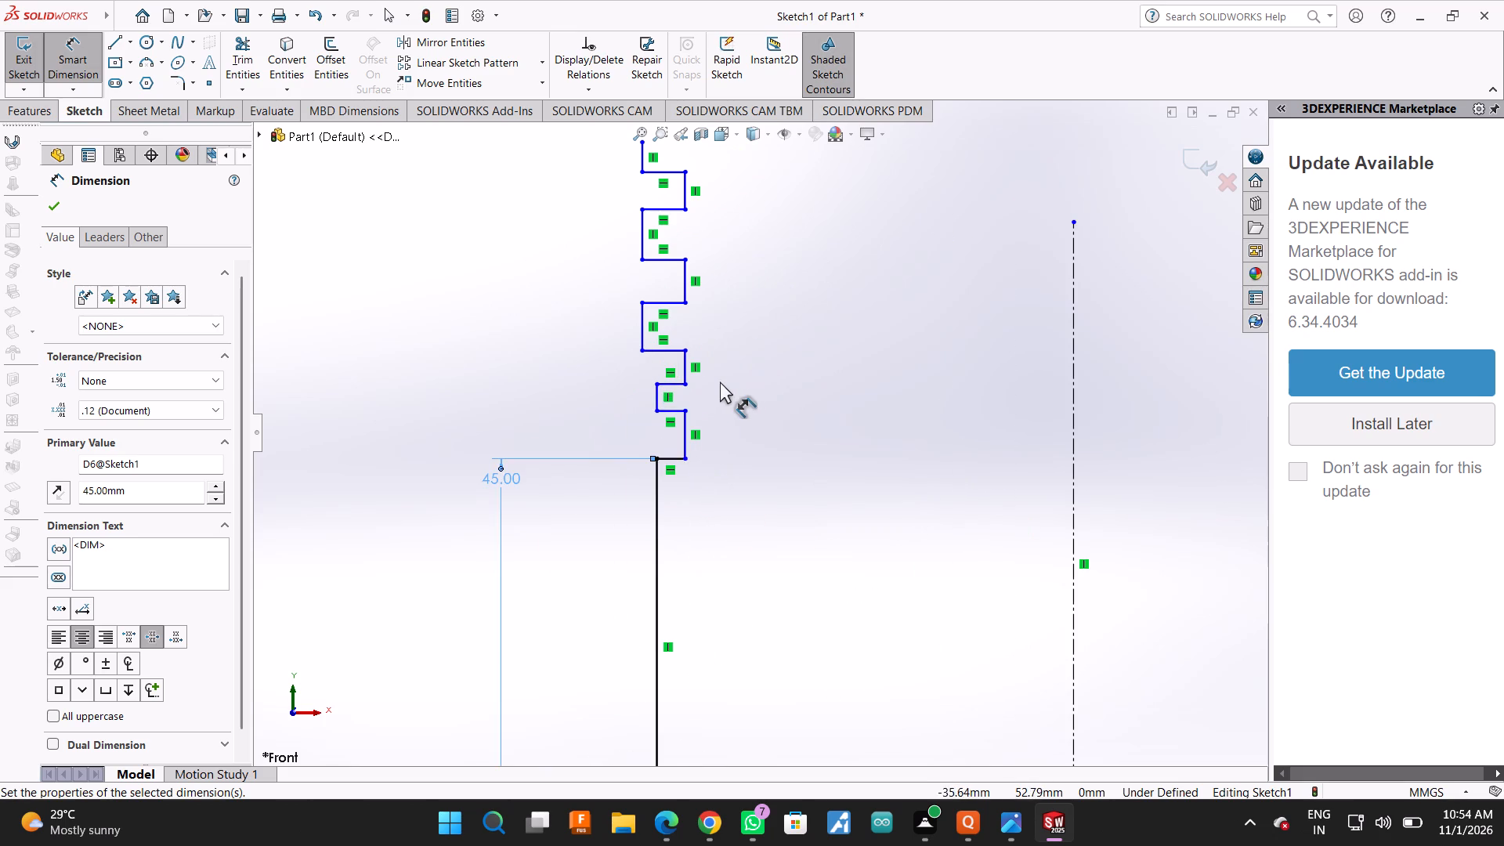
left_click(669, 462)
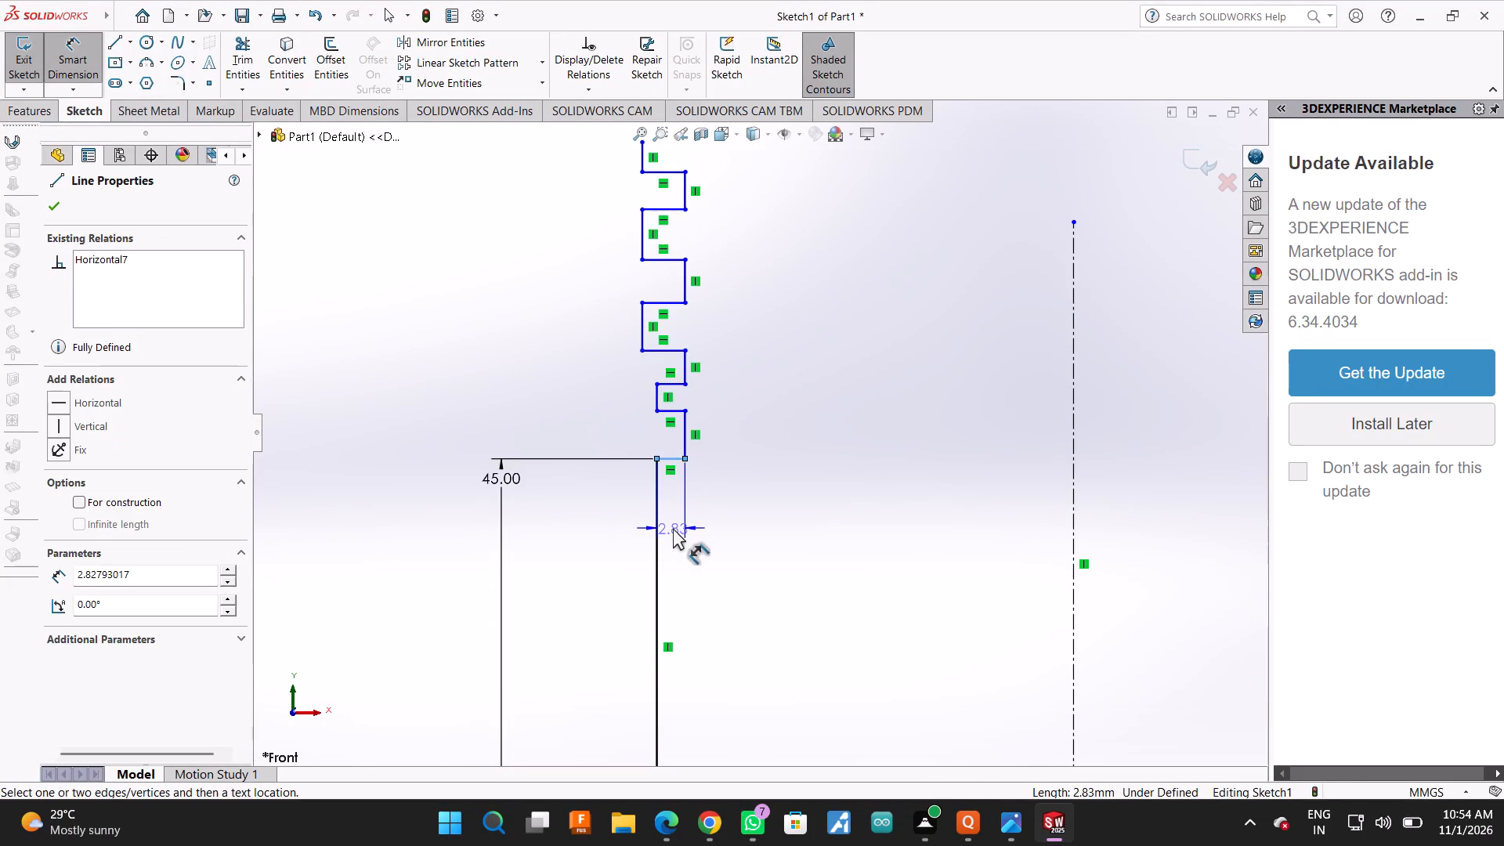
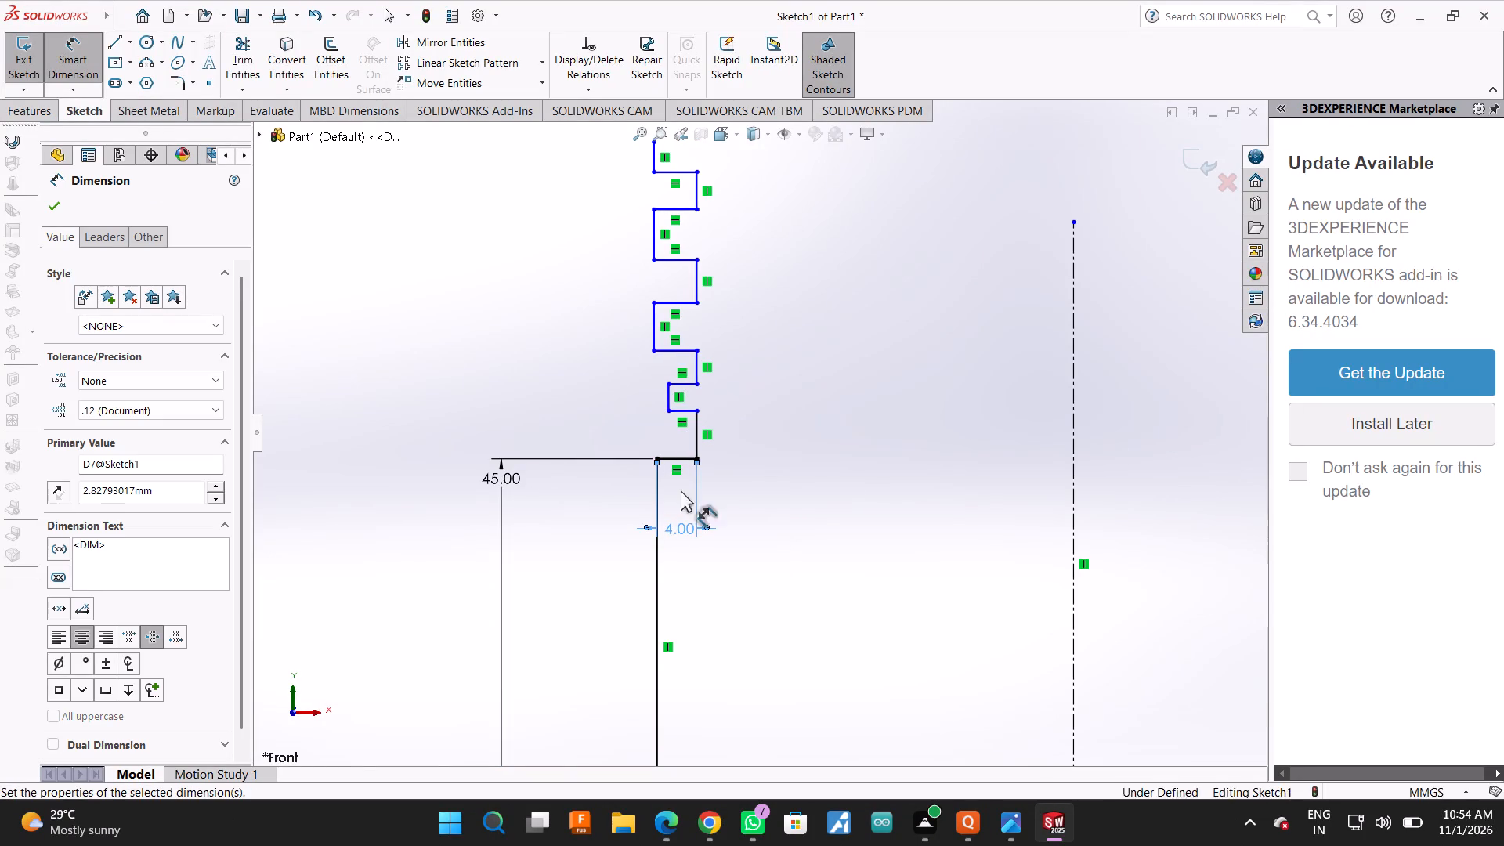
Dimension the length of the short vertical edge rising from the inner end of the 4 mm horizontal edge.
left_click(694, 436)
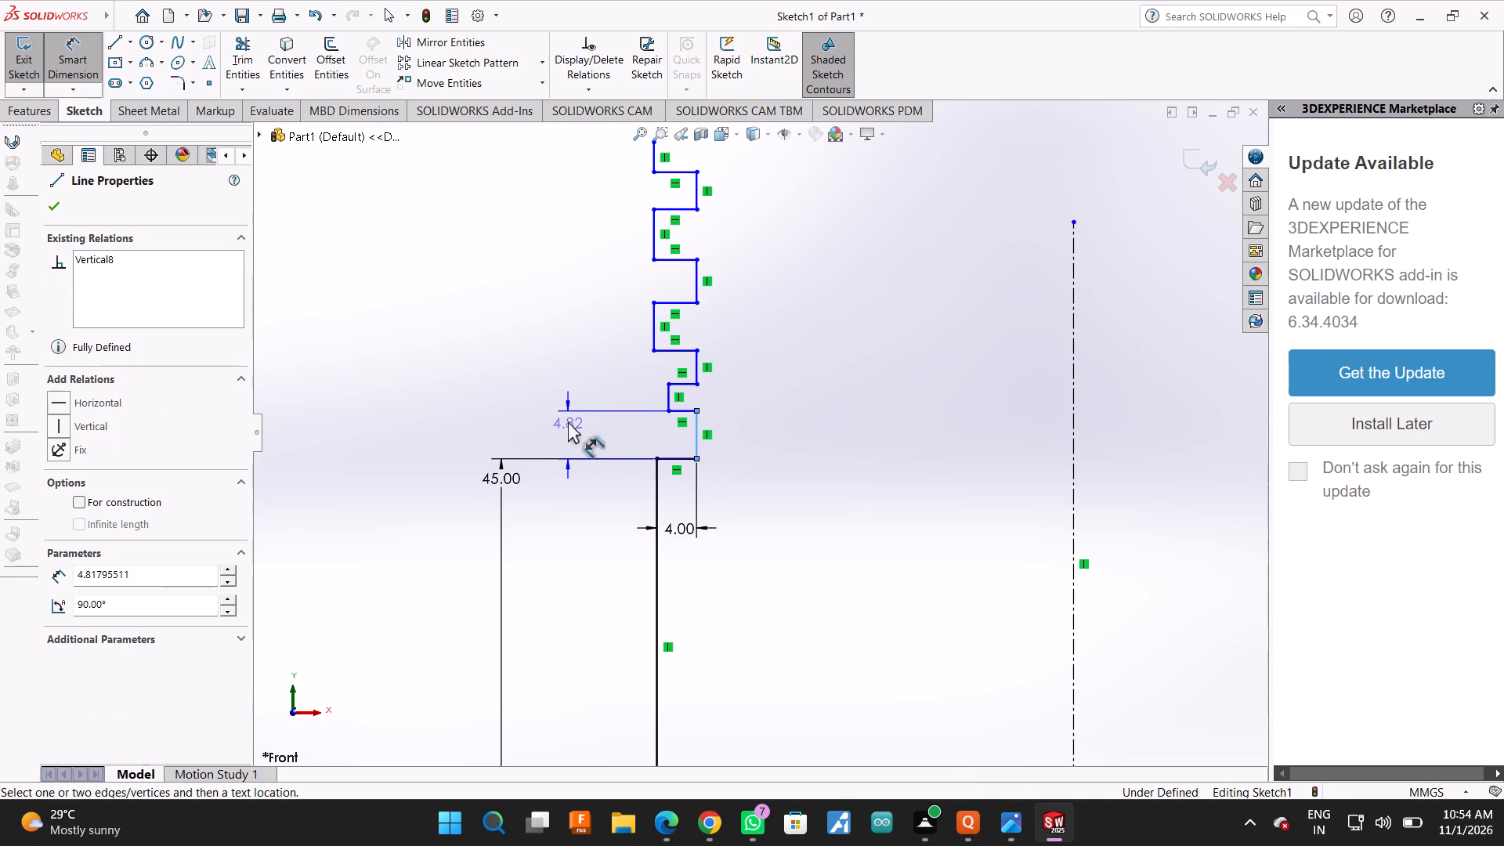
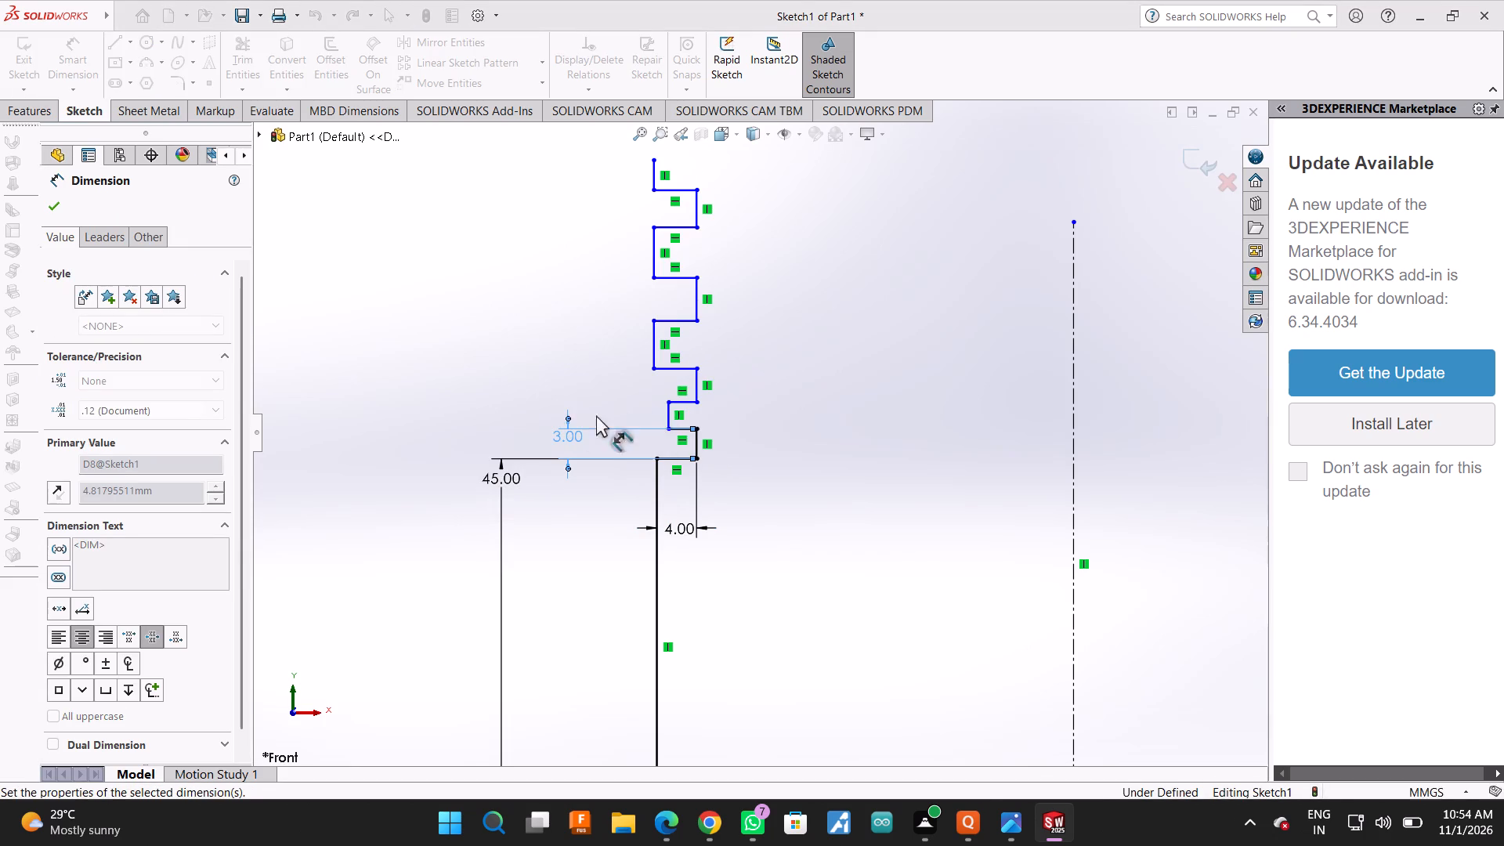
Dimension the short vertical edge of the small notch just above the 3 mm edge at 2 mm.
left_click(668, 411)
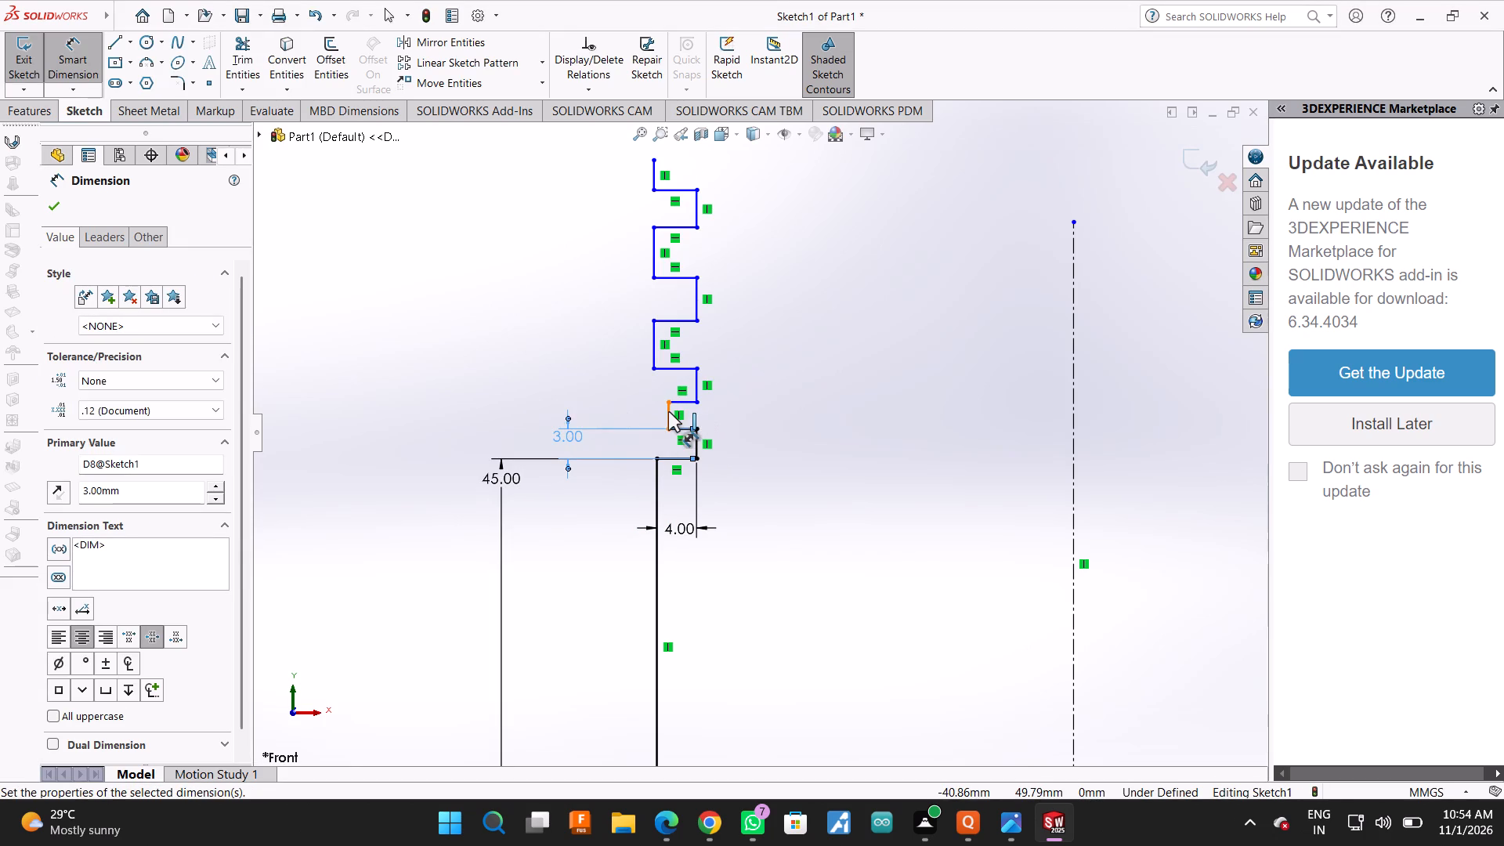
left_click(583, 408)
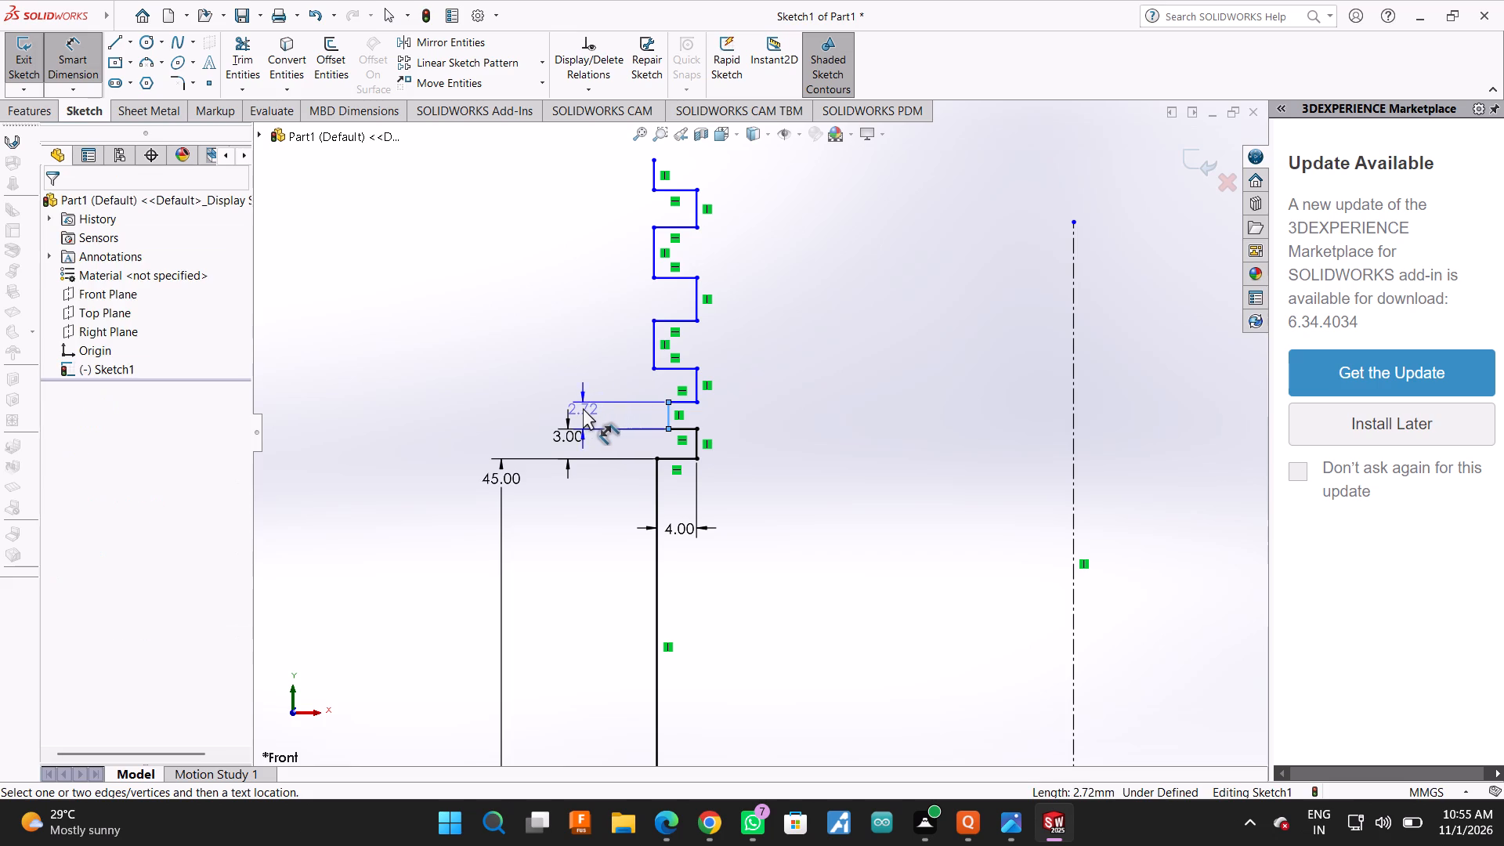
key("2")
key("Return")
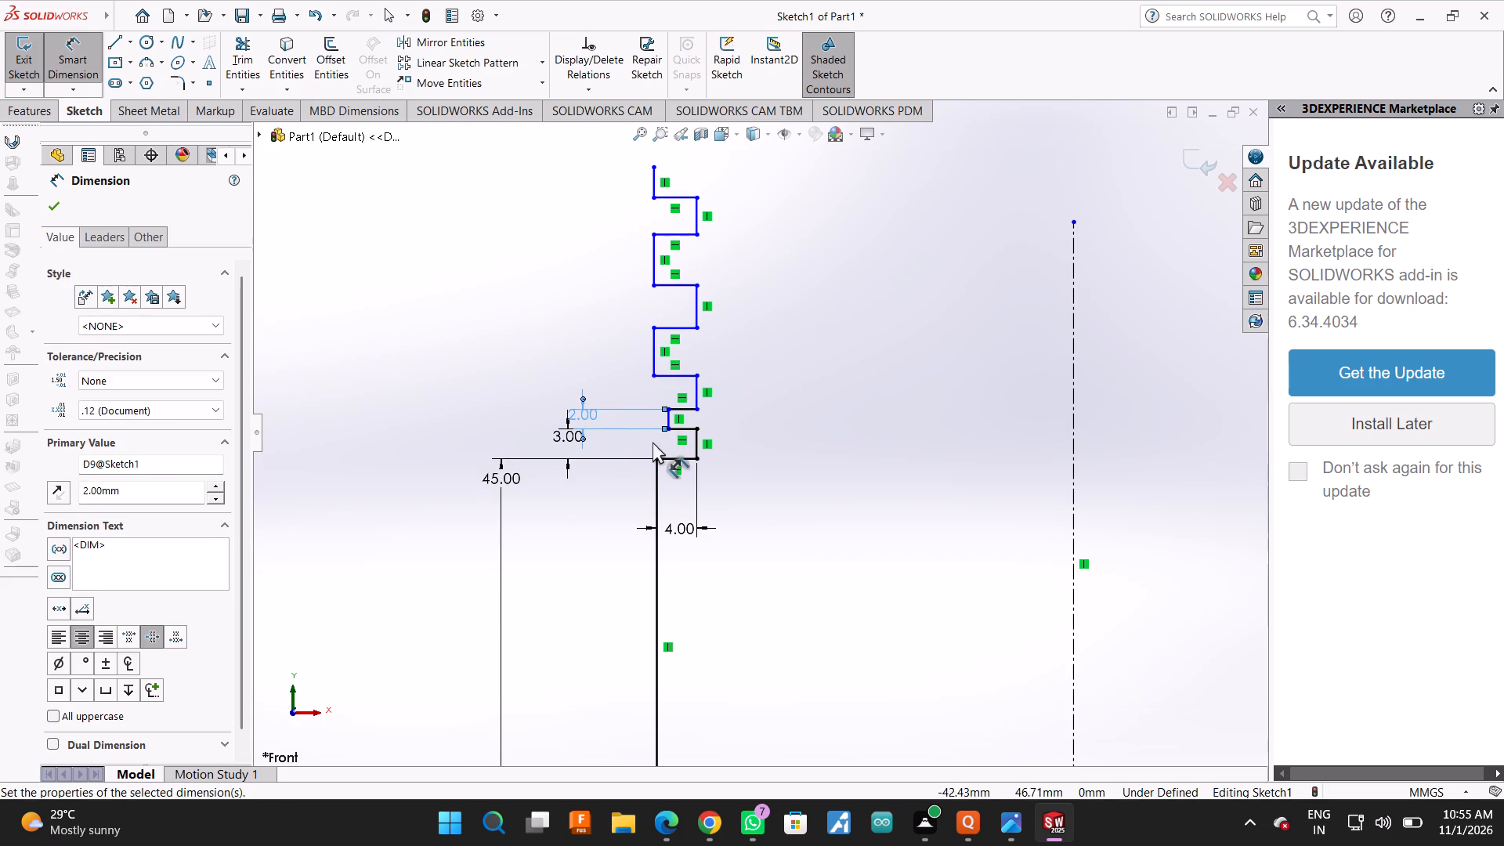
Dimension the length of the short horizontal edge joining the 3 mm and 2 mm vertical edges.
left_click(675, 432)
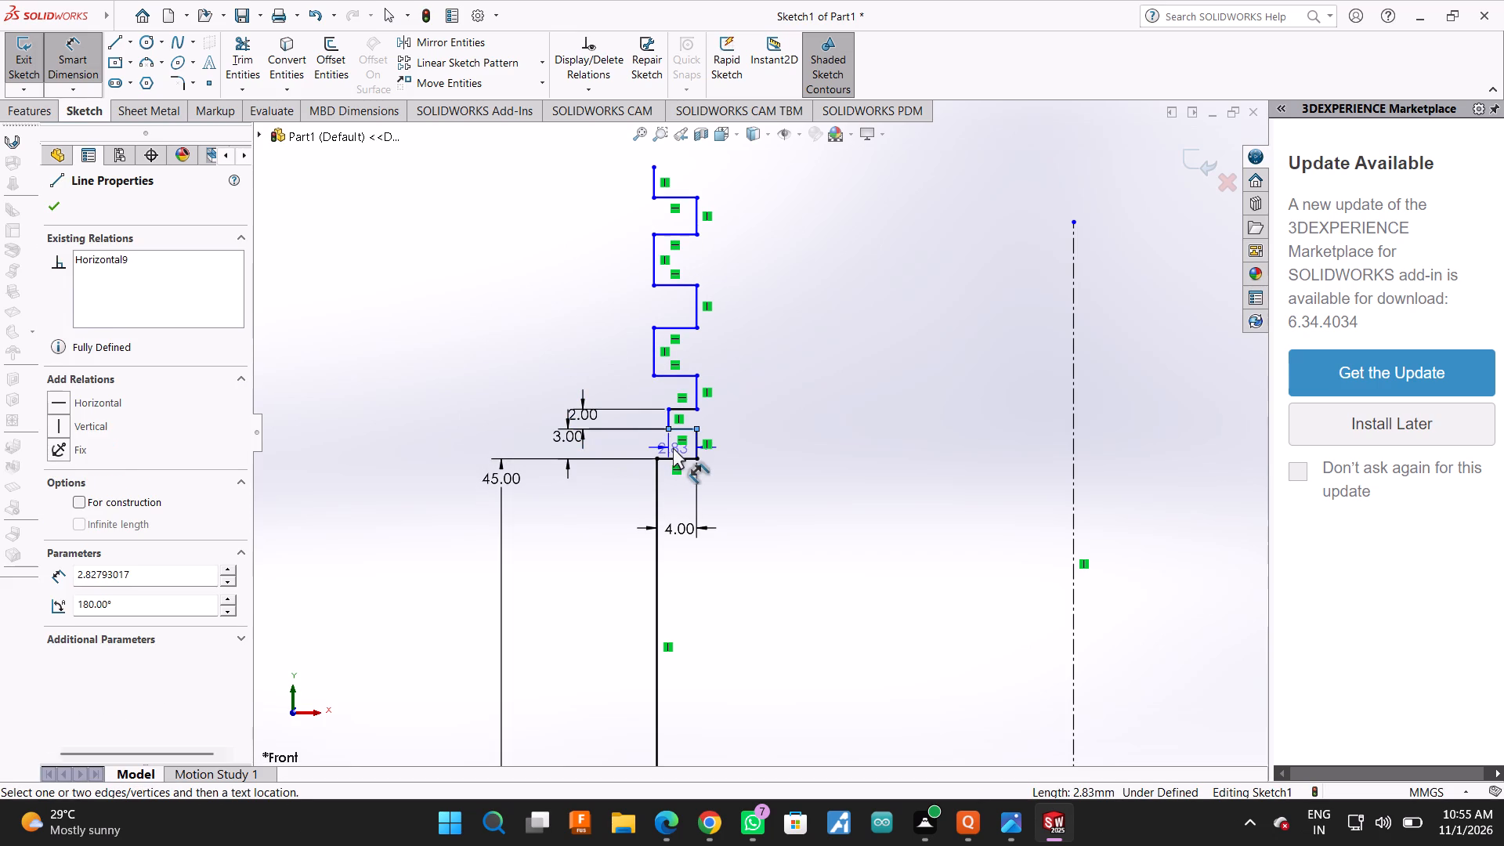
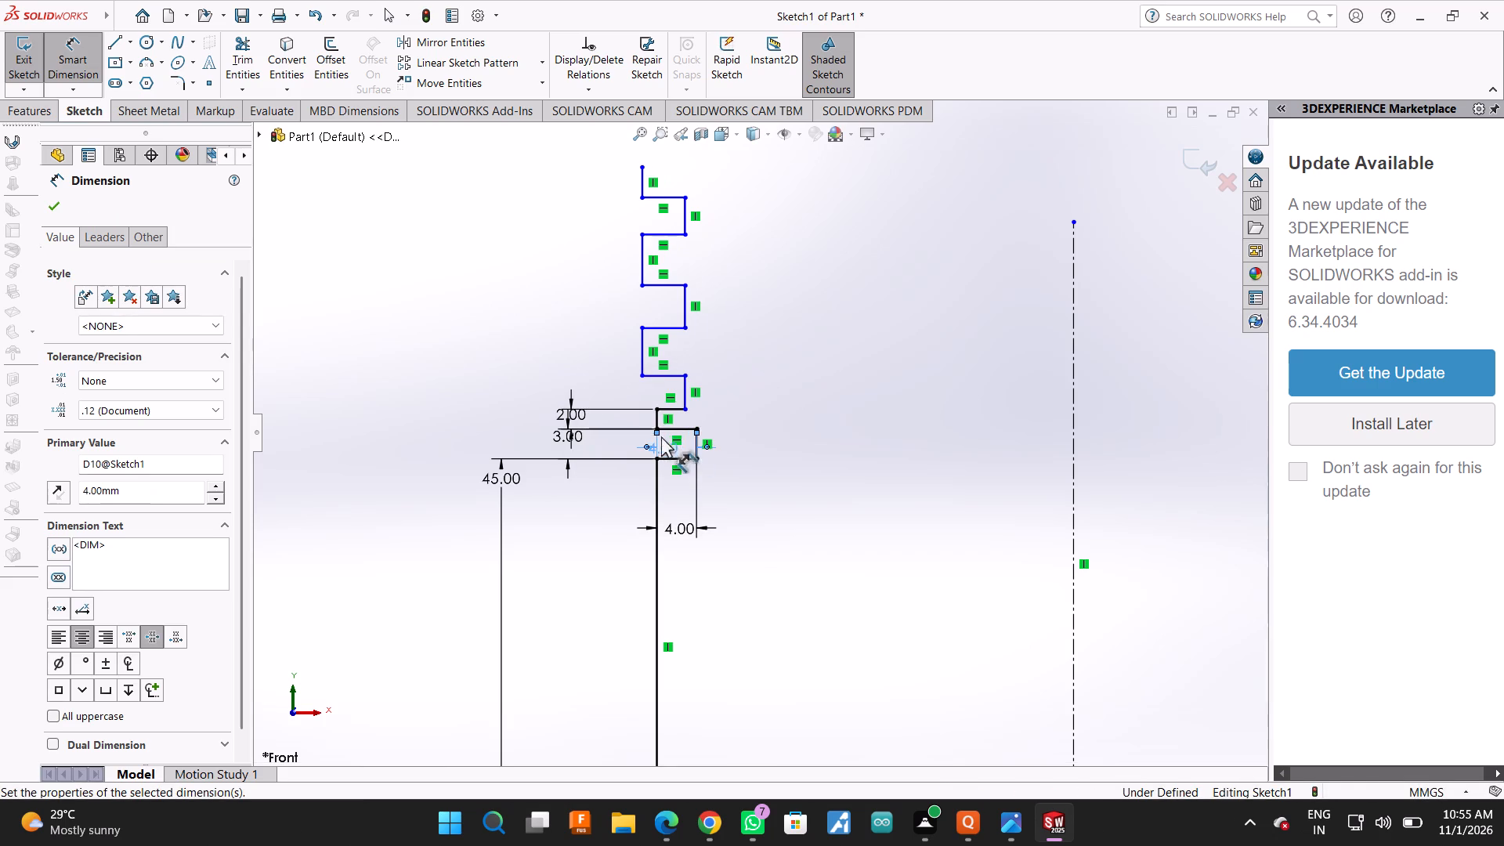
Dimension the length of the short vertical edge of the tooth directly above the 2 mm notch edge.
left_click(685, 399)
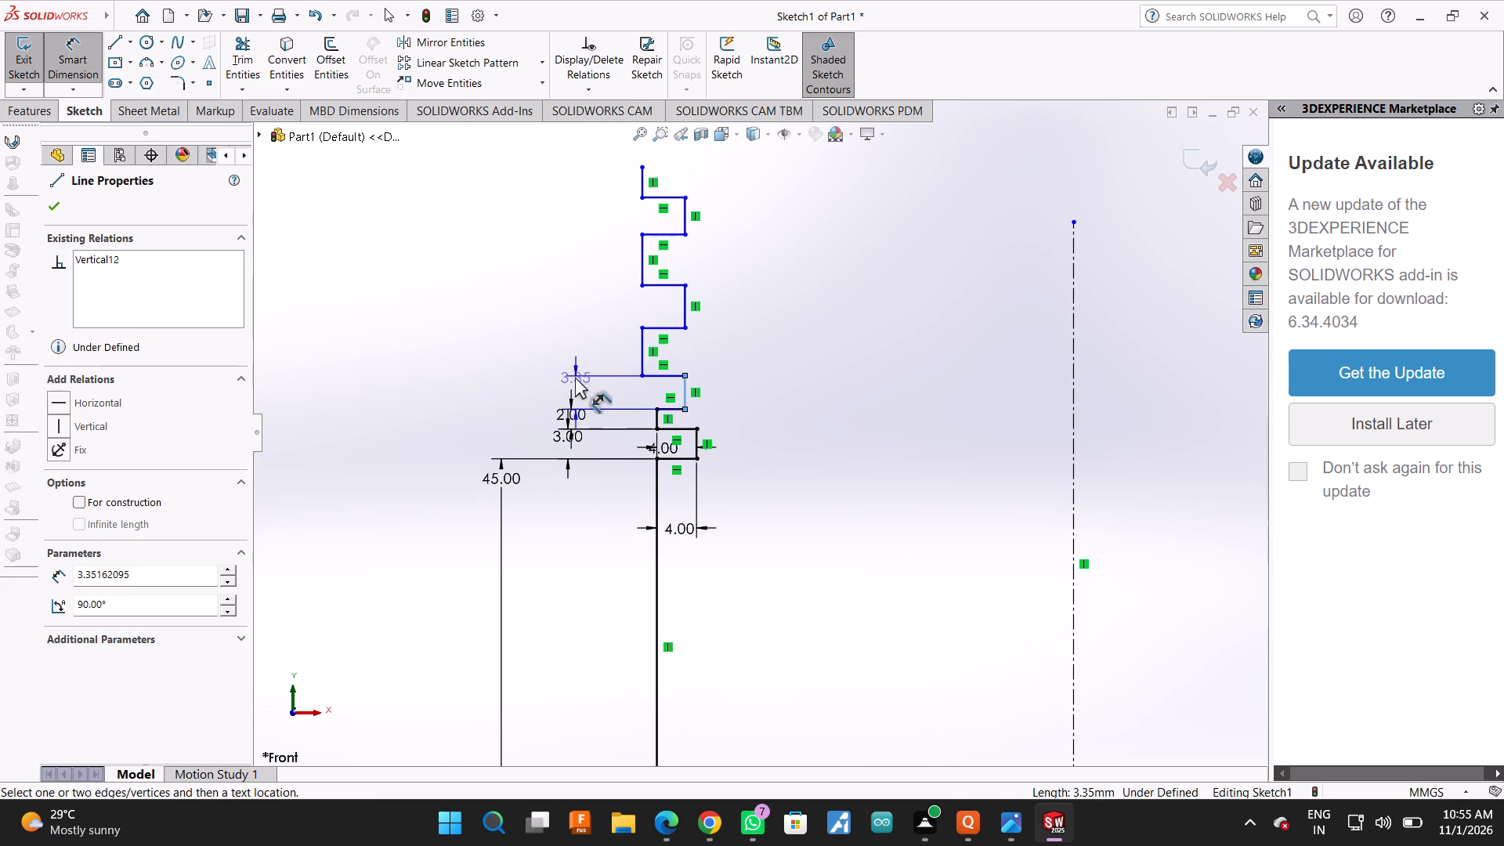
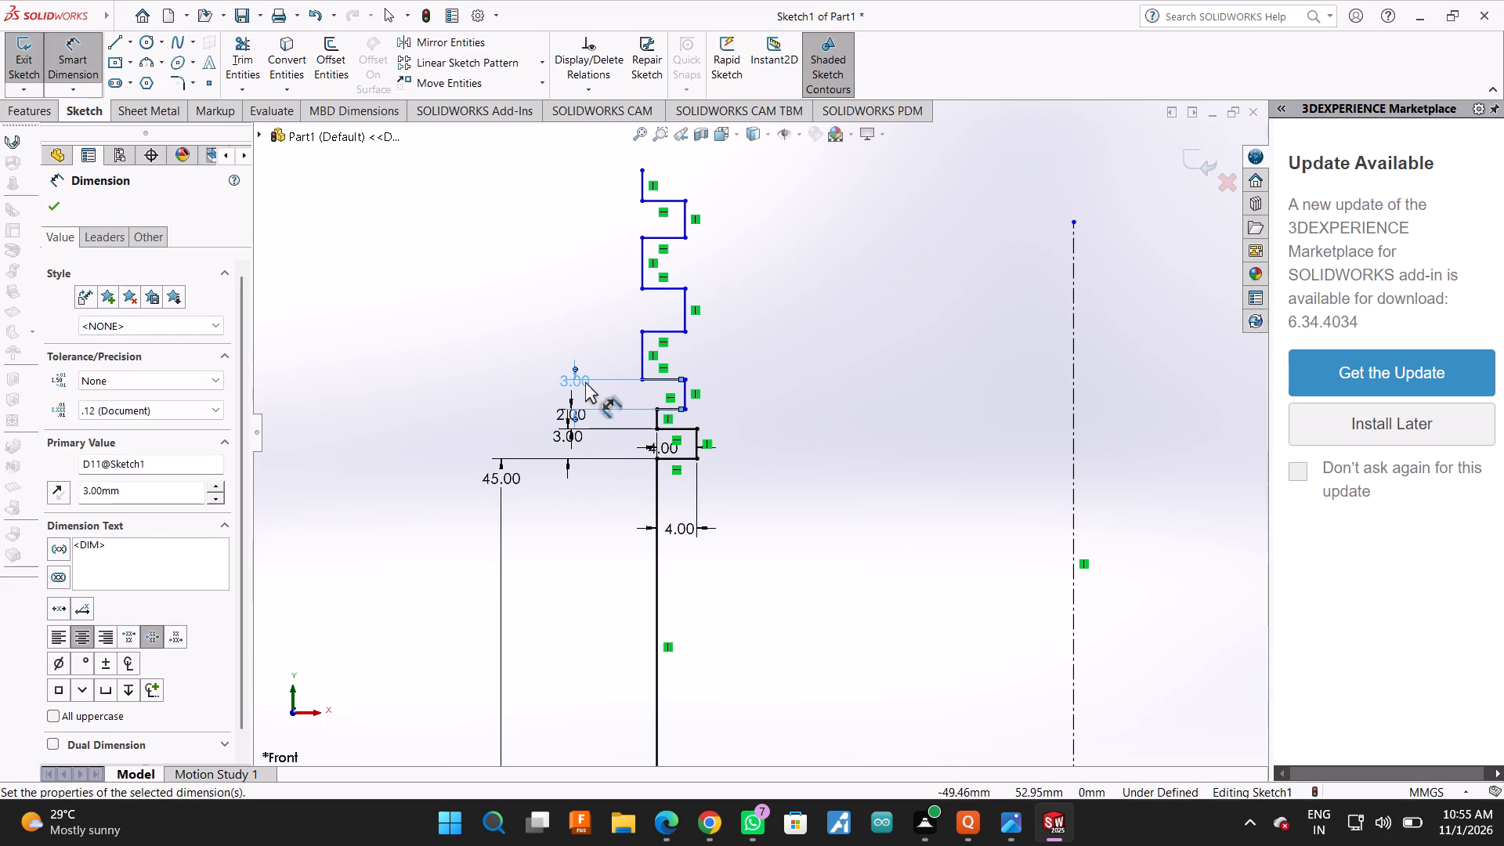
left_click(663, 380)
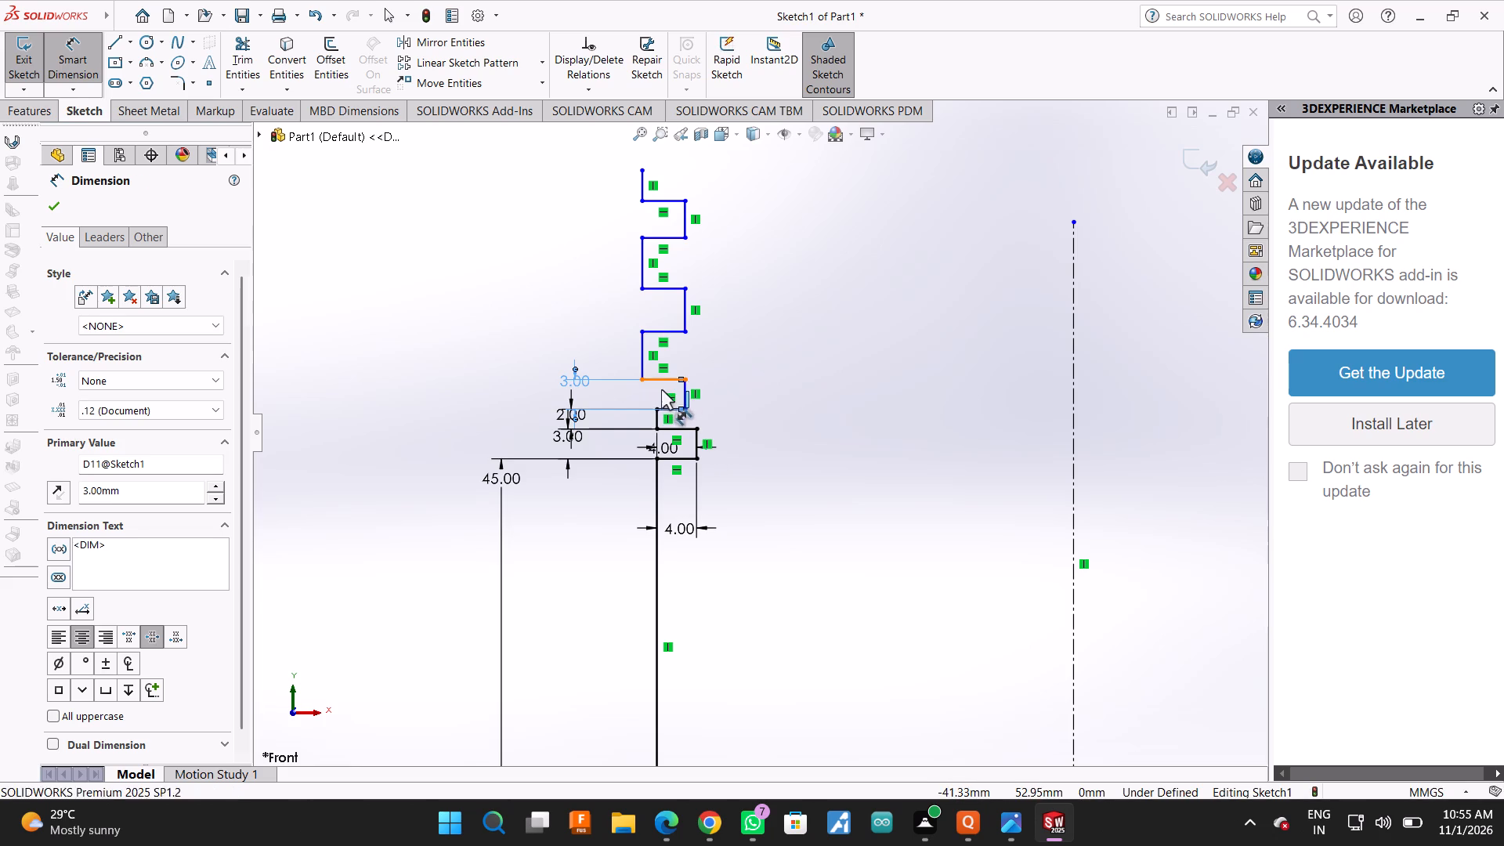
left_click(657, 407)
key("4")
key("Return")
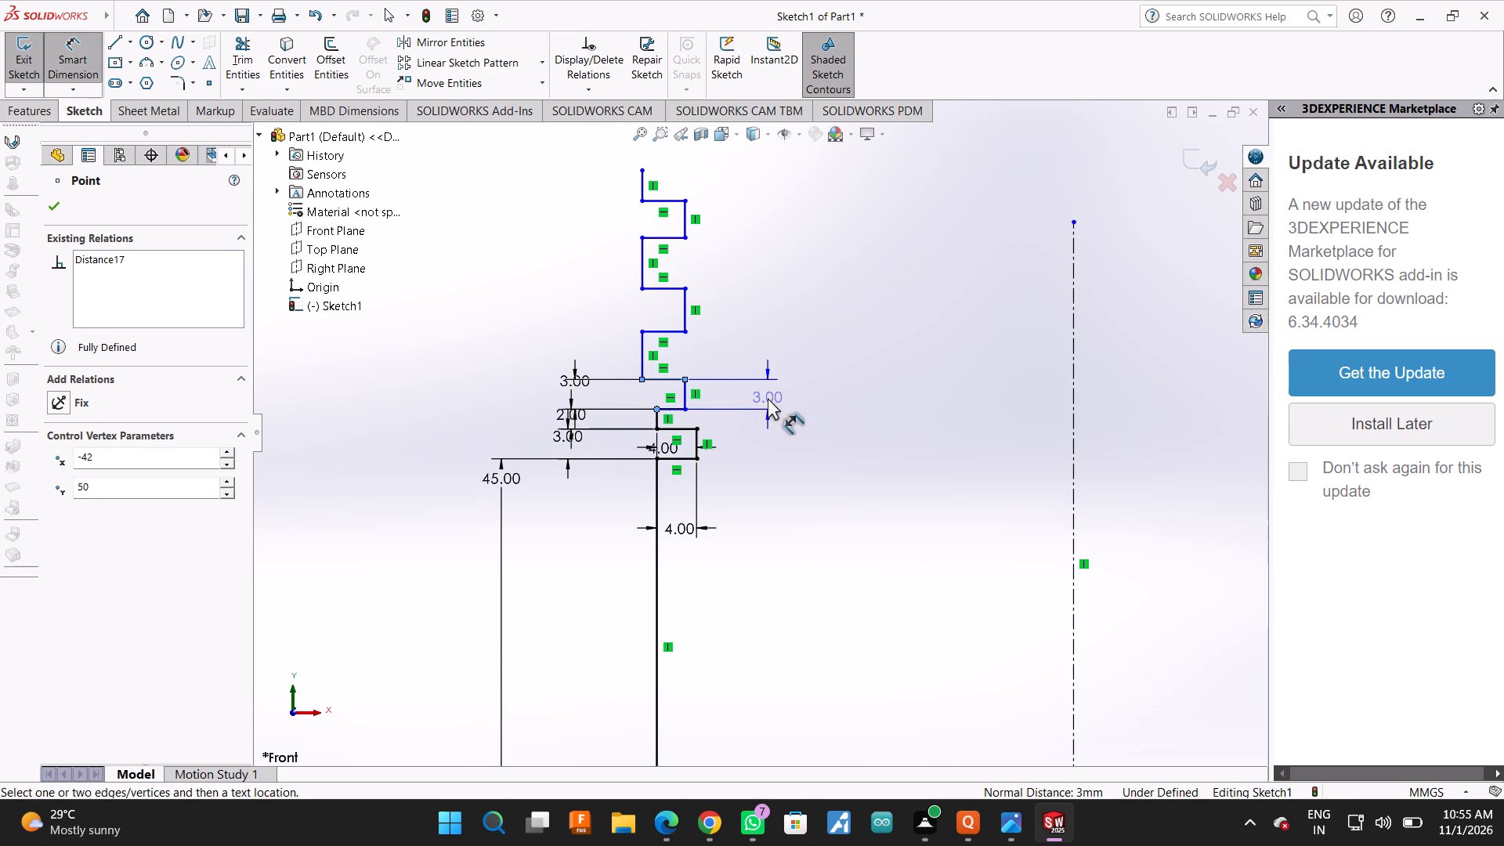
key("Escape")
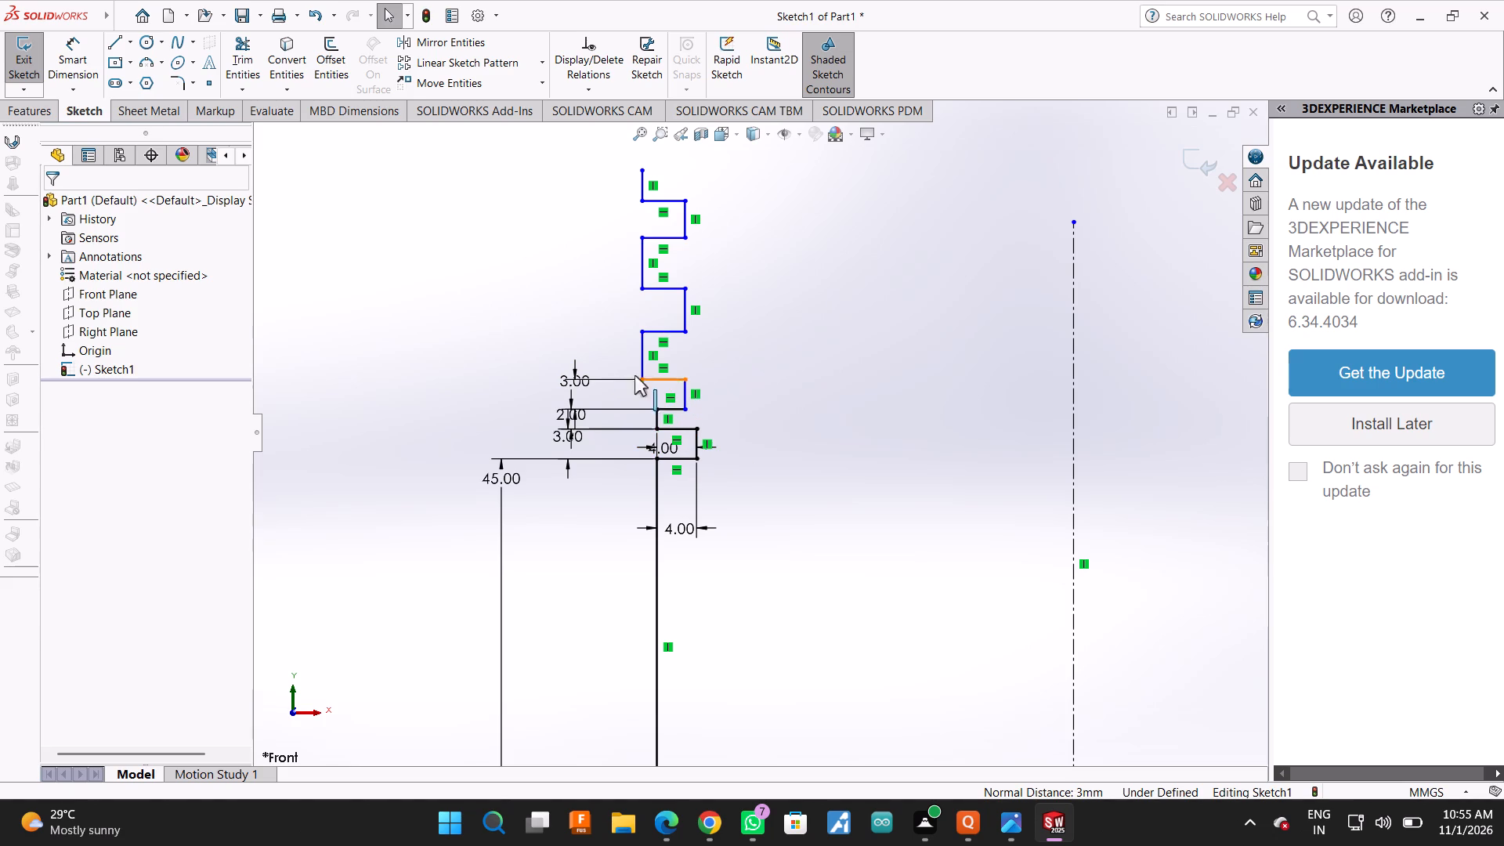
Dimension the upper horizontal edge of the second tooth from the bottom as 4 mm.
left_click(78, 44)
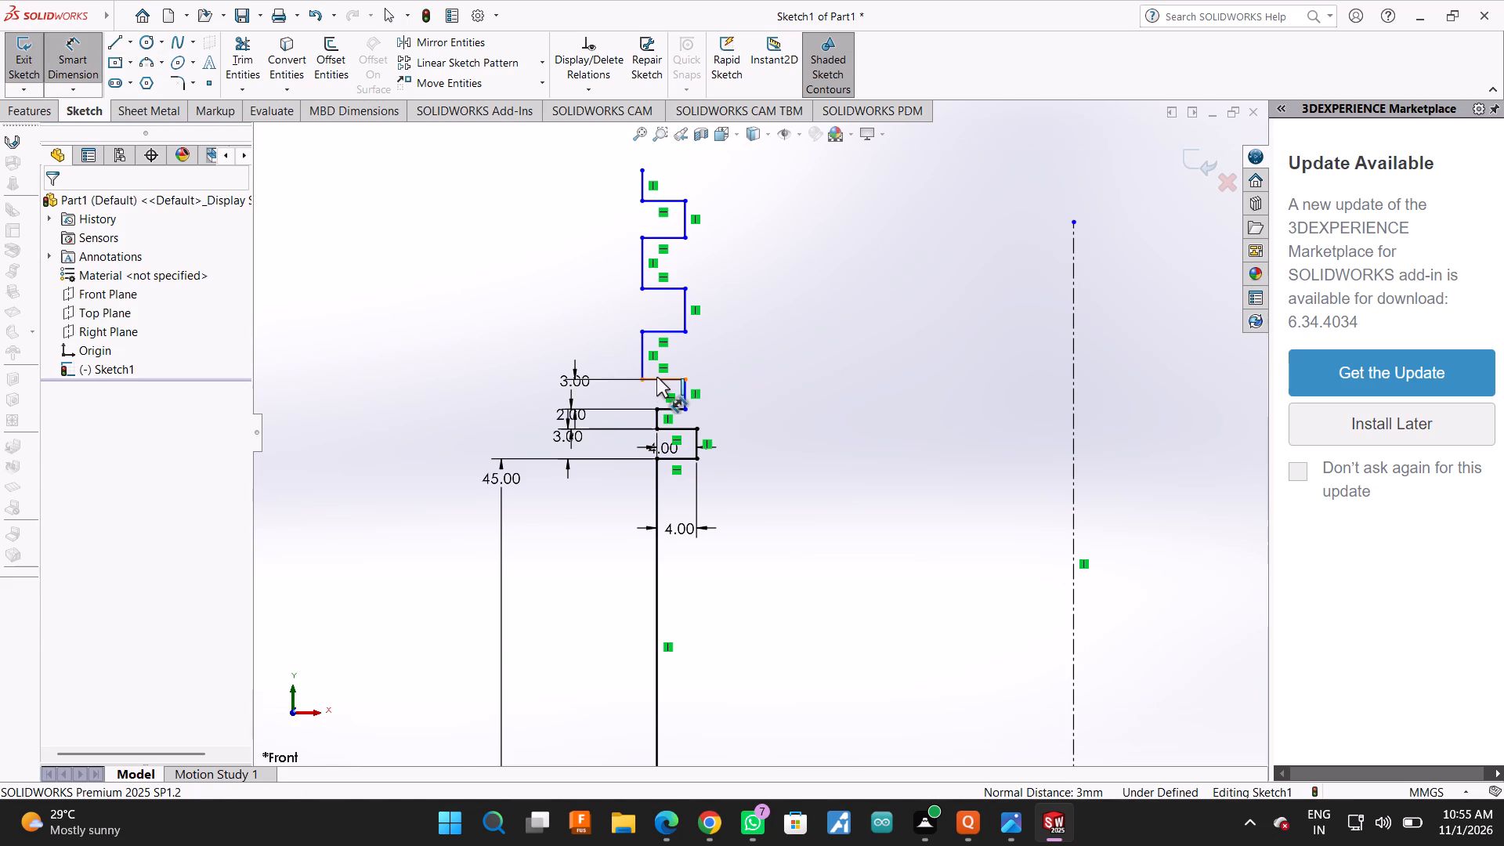
left_click(656, 377)
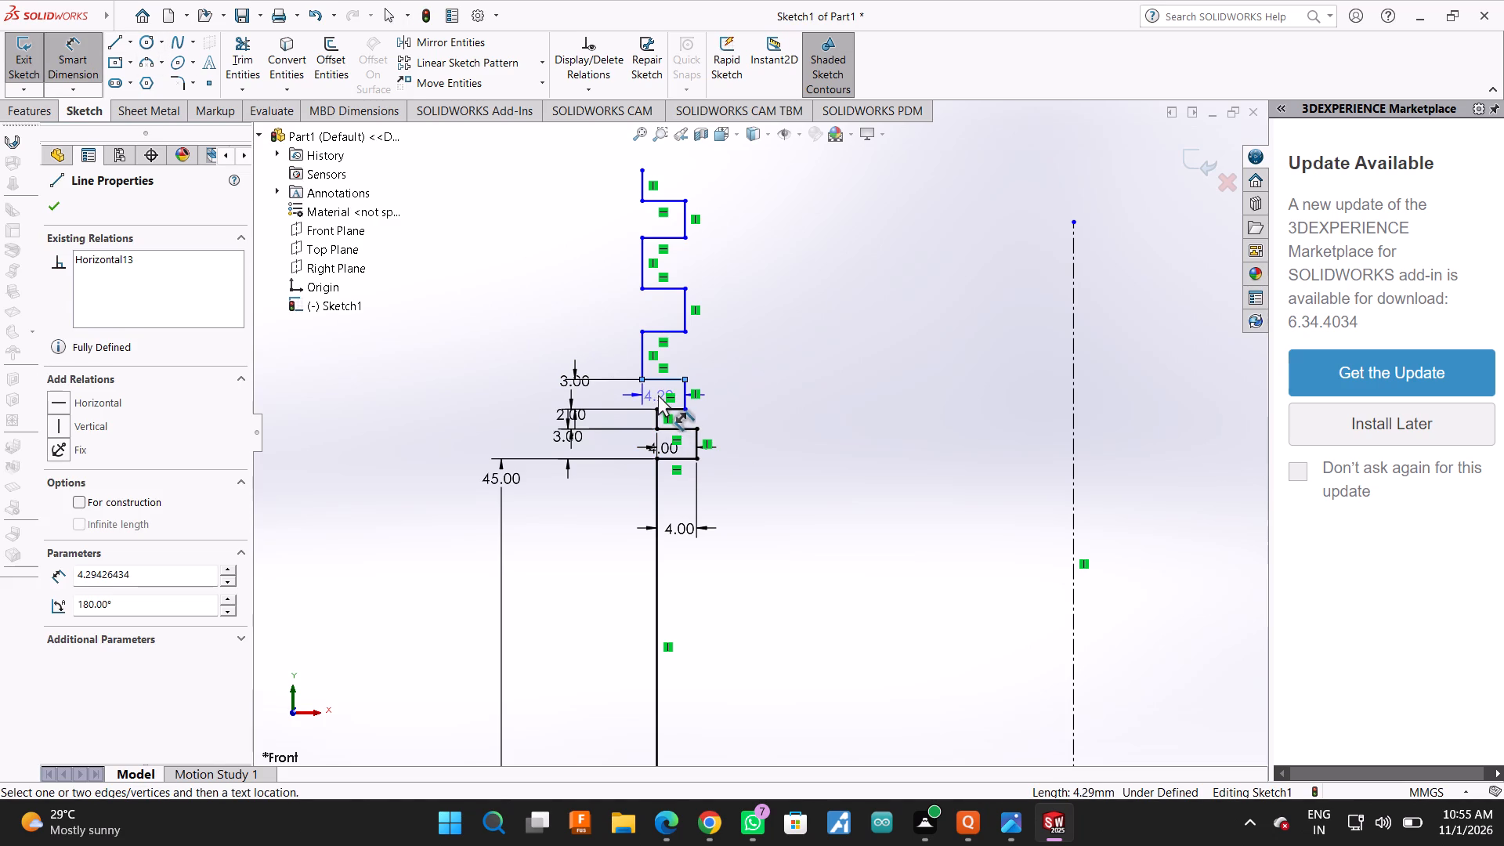
left_click(658, 395)
key("4")
key("Return")
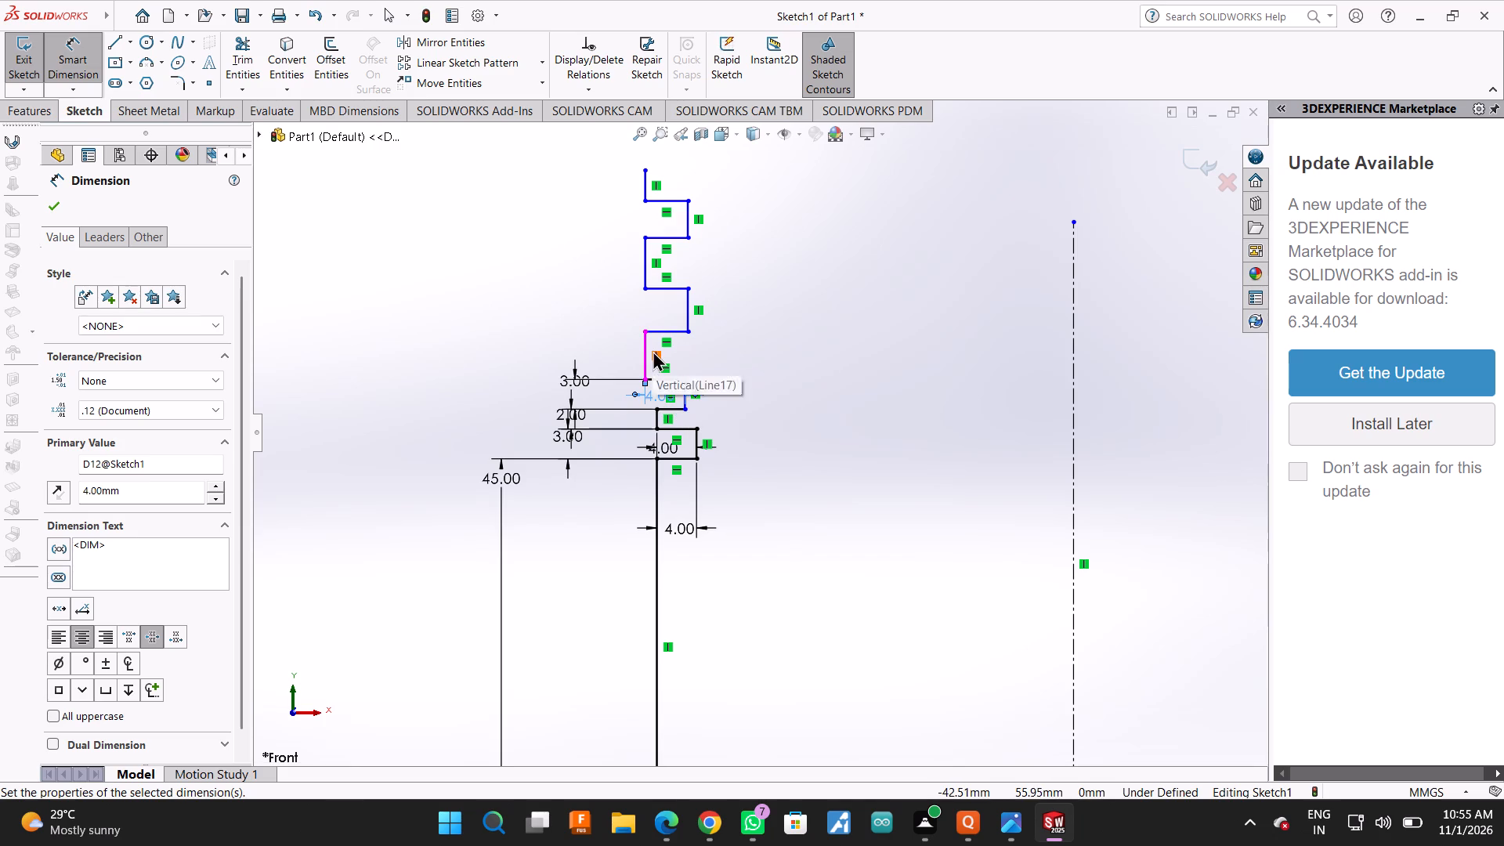
Dimension the lower horizontal edge of the same tooth as 4 mm.
scroll(695, 432, "down", 5)
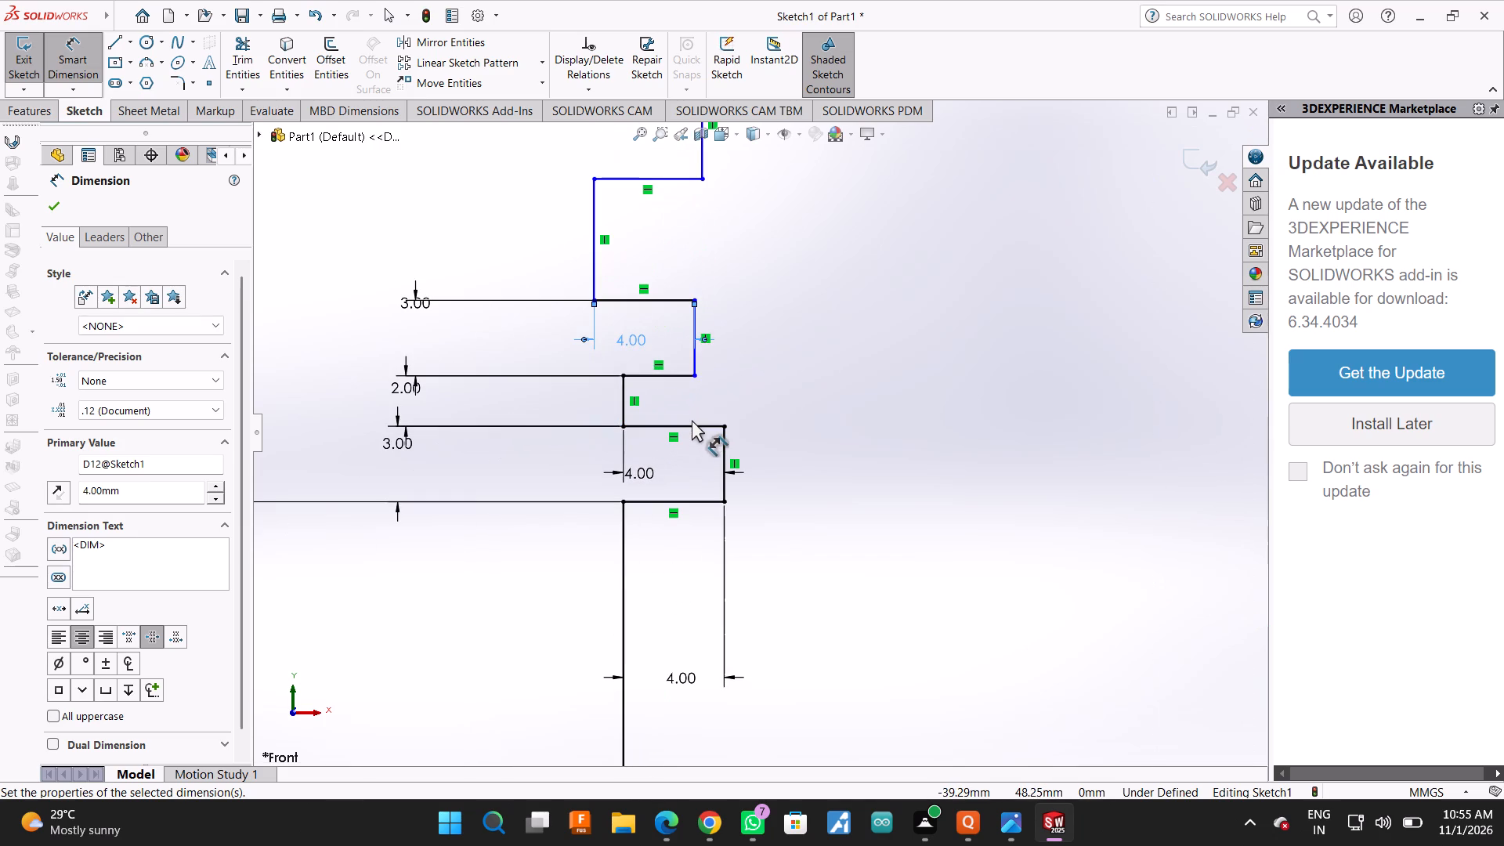
left_click(670, 375)
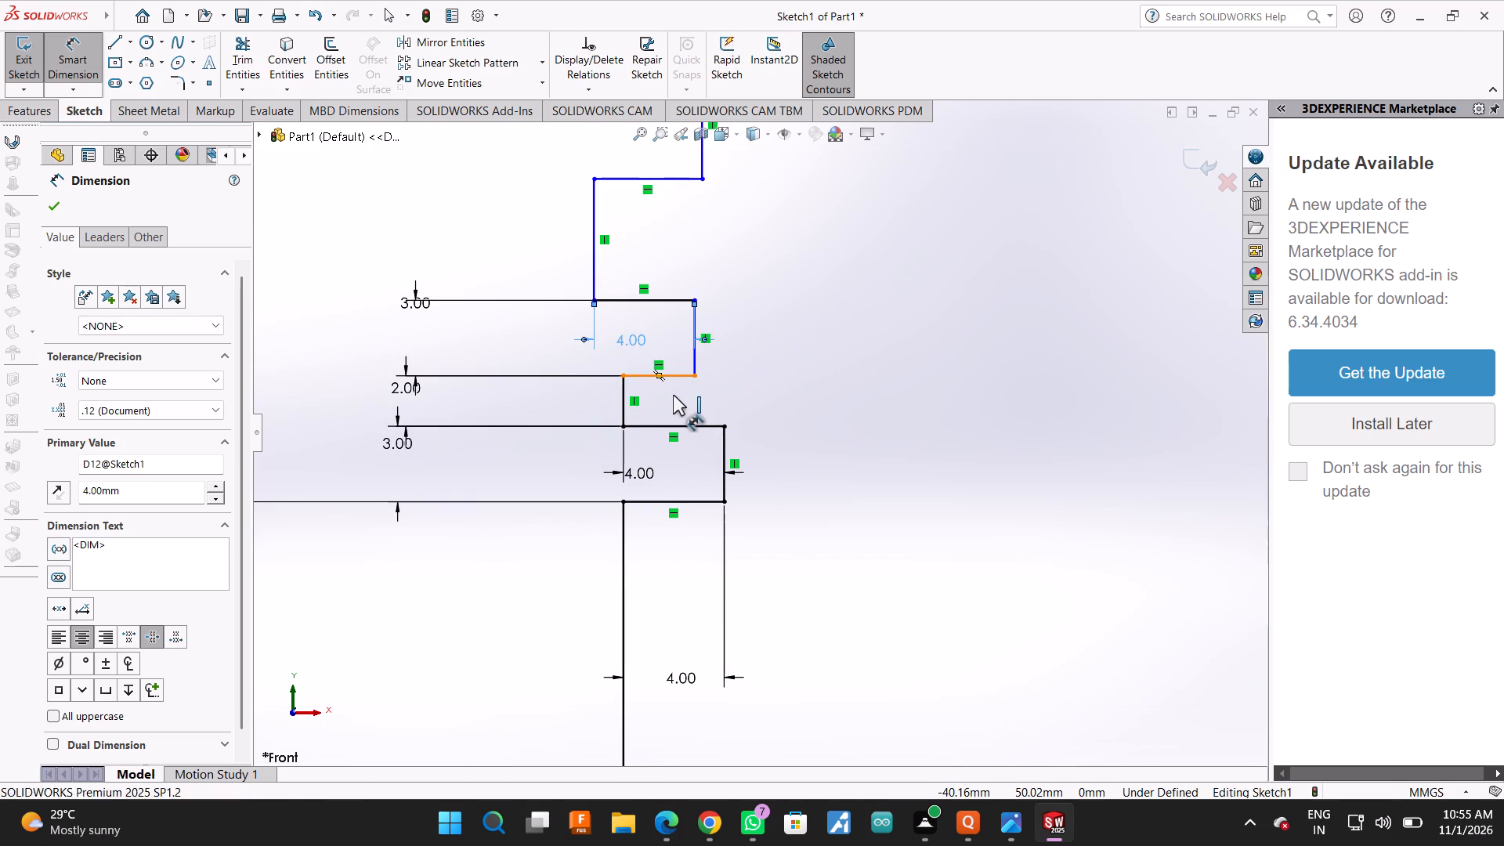
left_click(673, 398)
key("4")
key("Return")
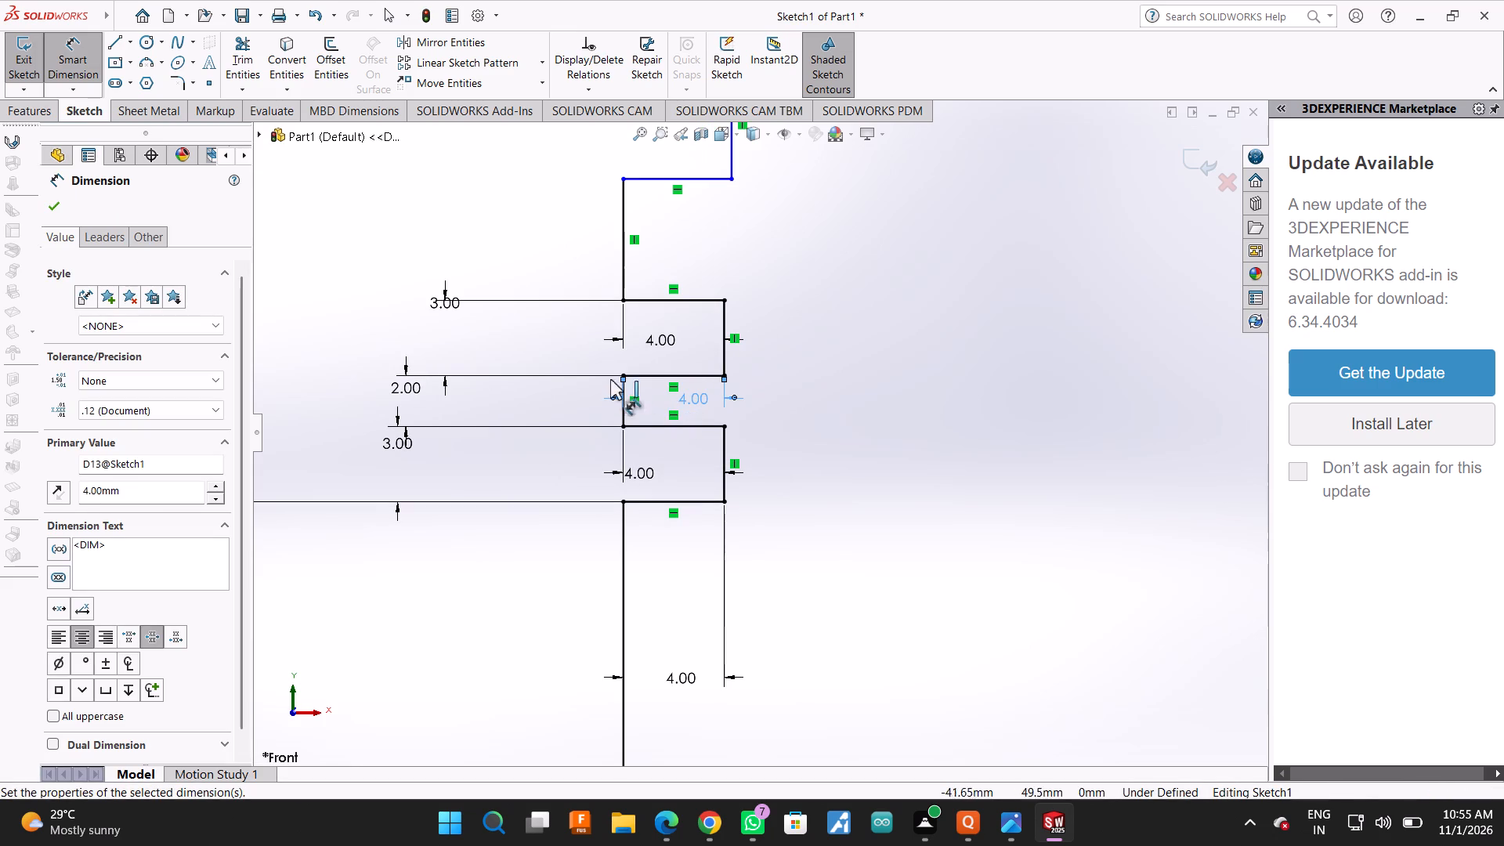
Dimension the vertical notch edge directly above the second tooth as 2 mm.
scroll(642, 437, "up", 1)
left_click(646, 287)
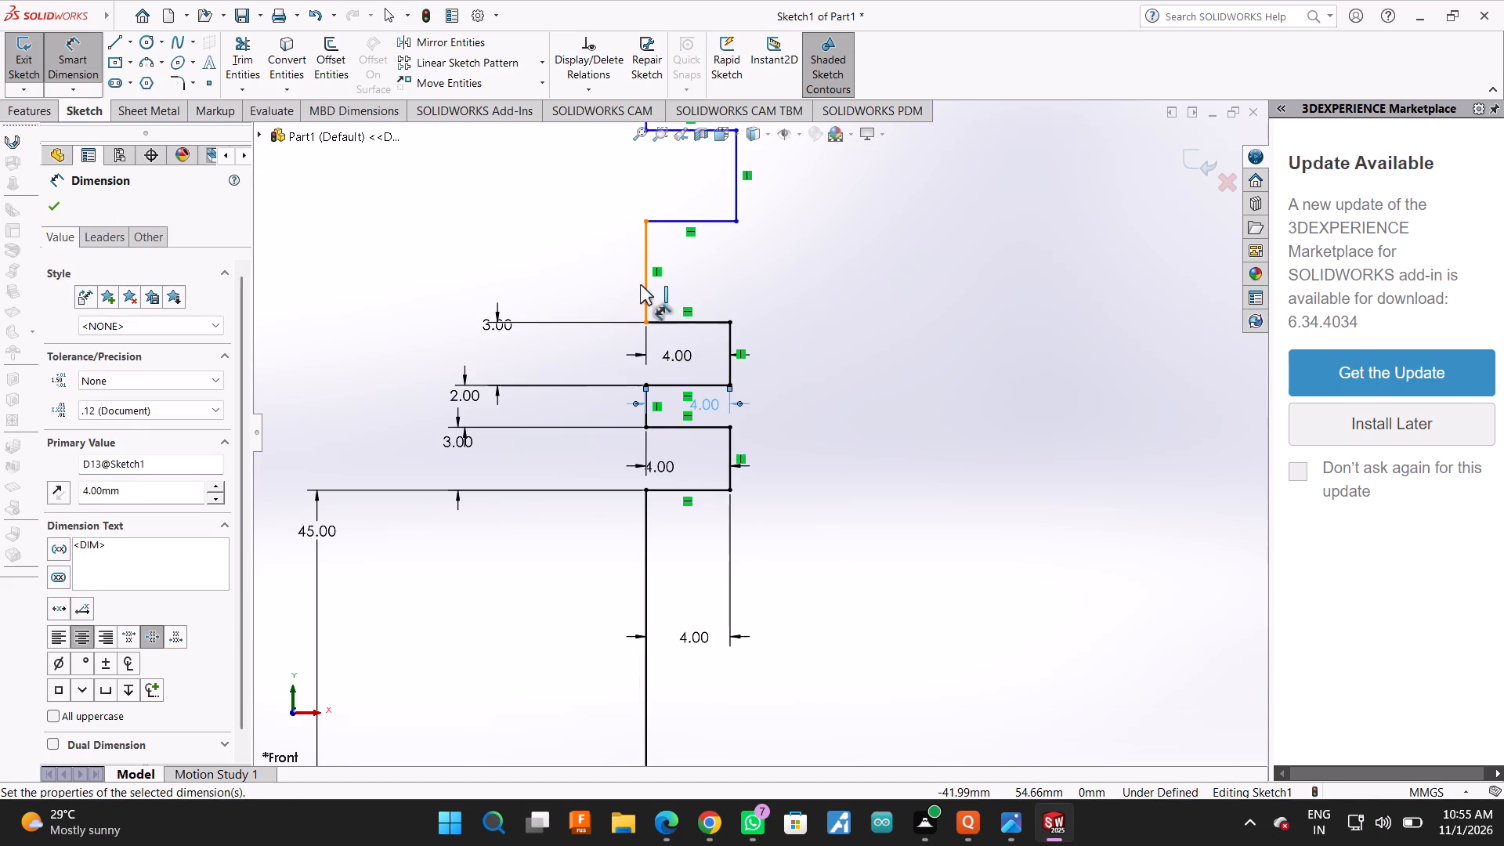
left_click(529, 240)
key("2")
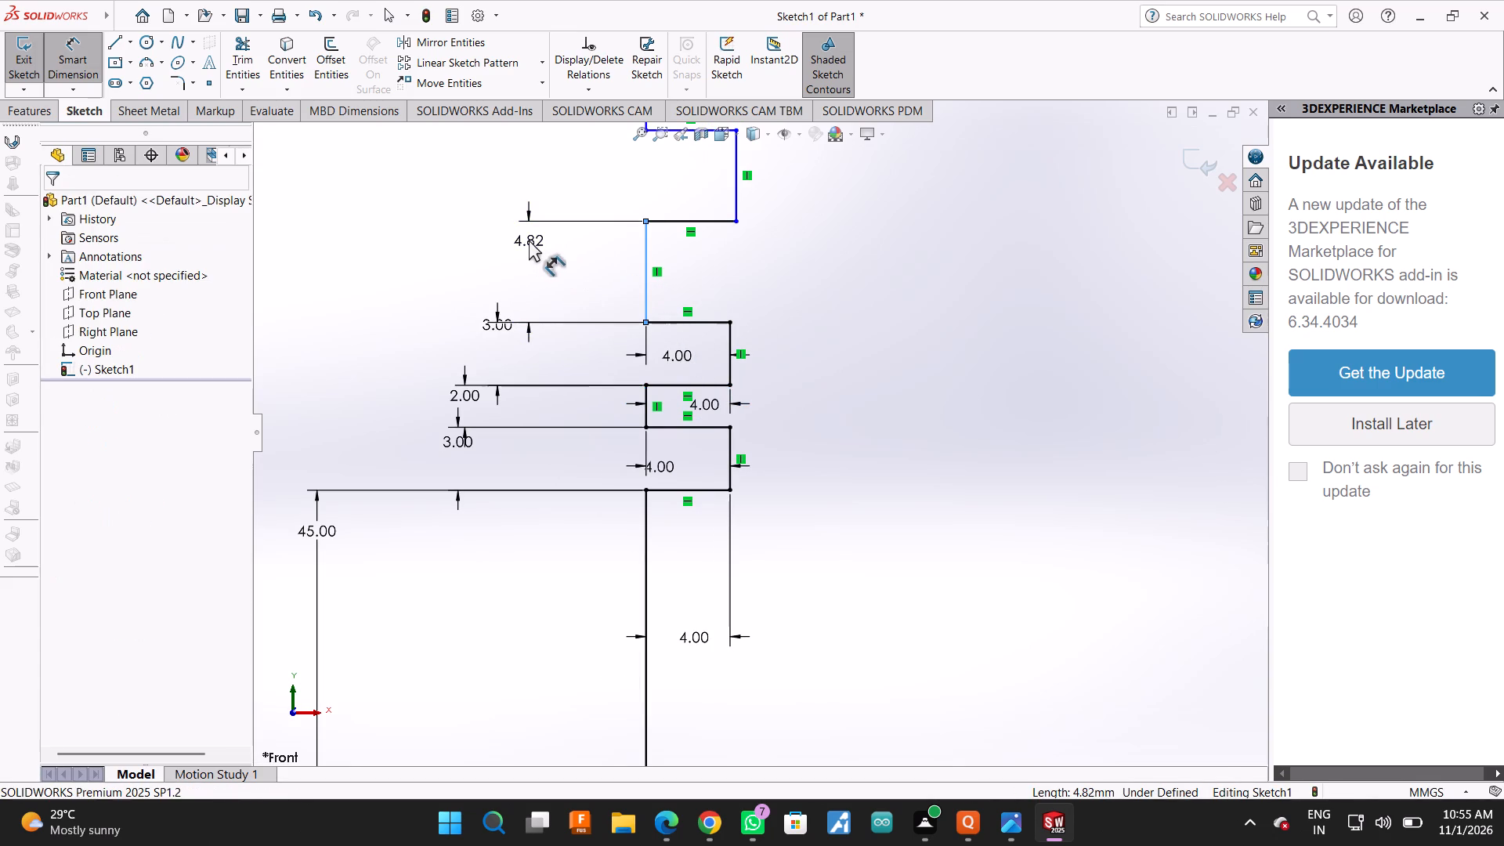
key("Return")
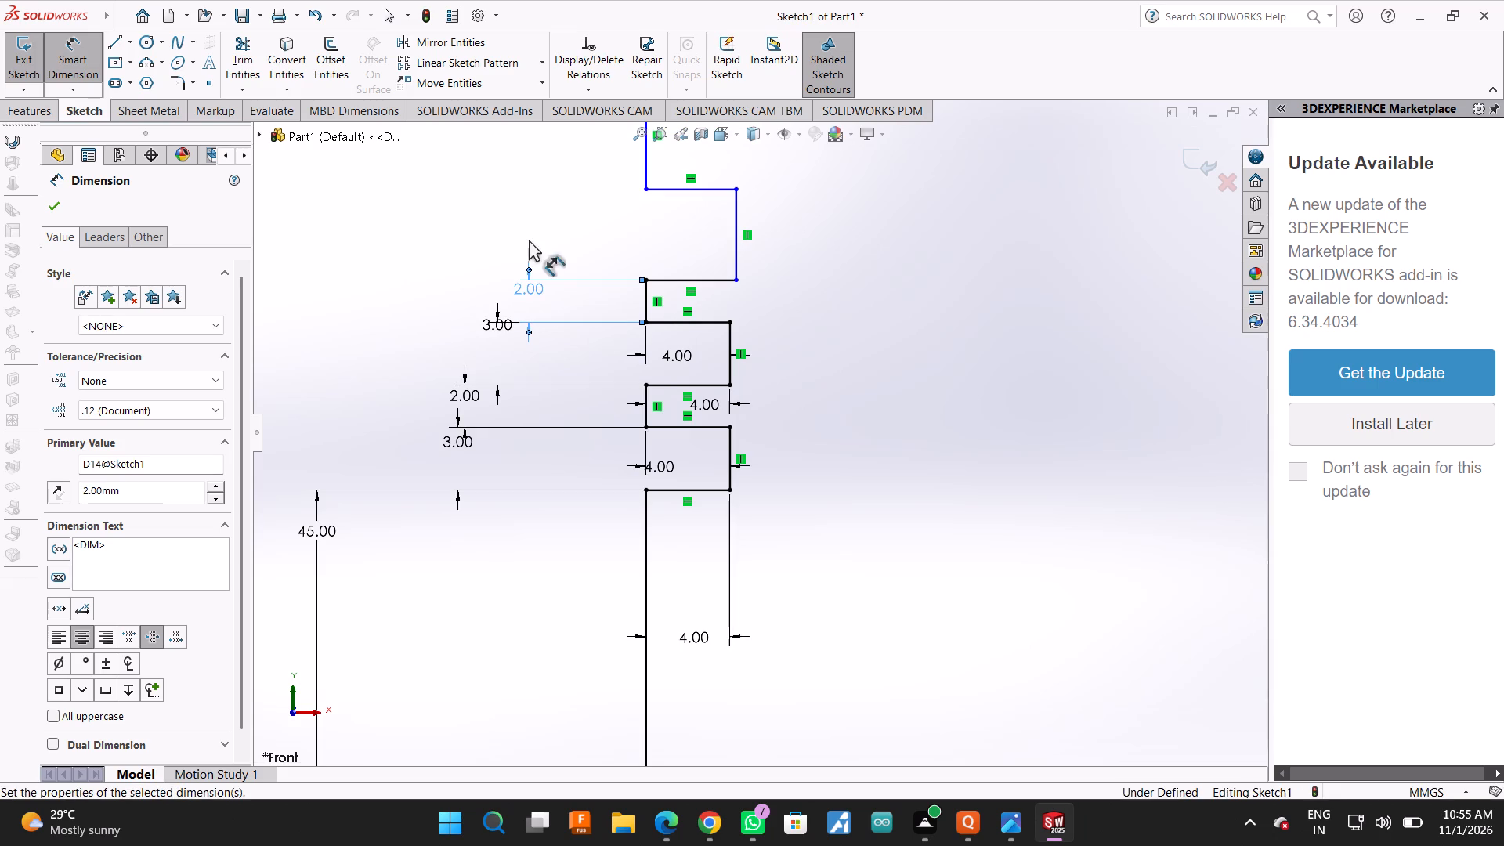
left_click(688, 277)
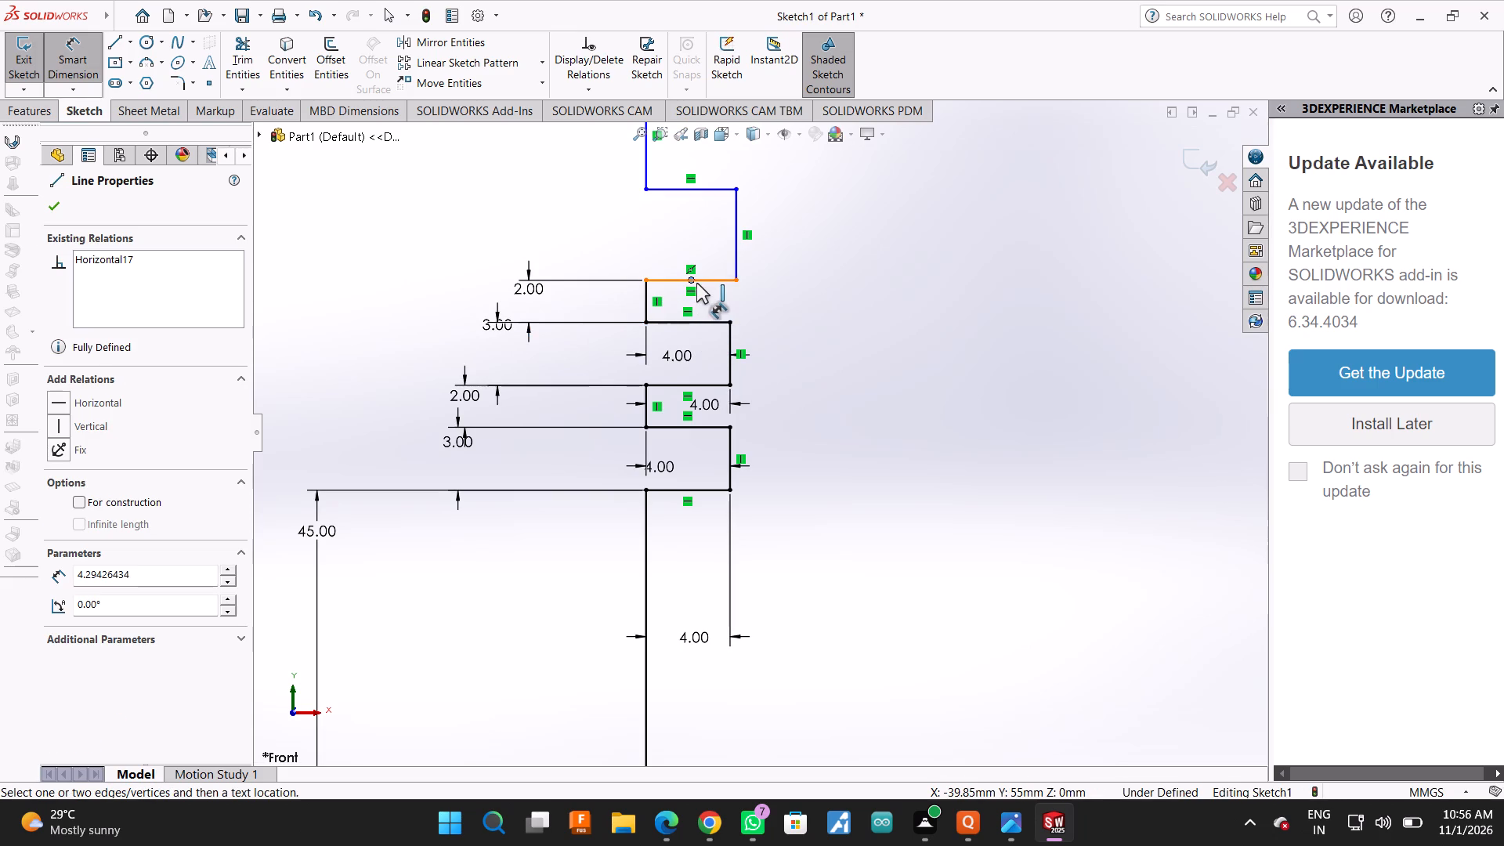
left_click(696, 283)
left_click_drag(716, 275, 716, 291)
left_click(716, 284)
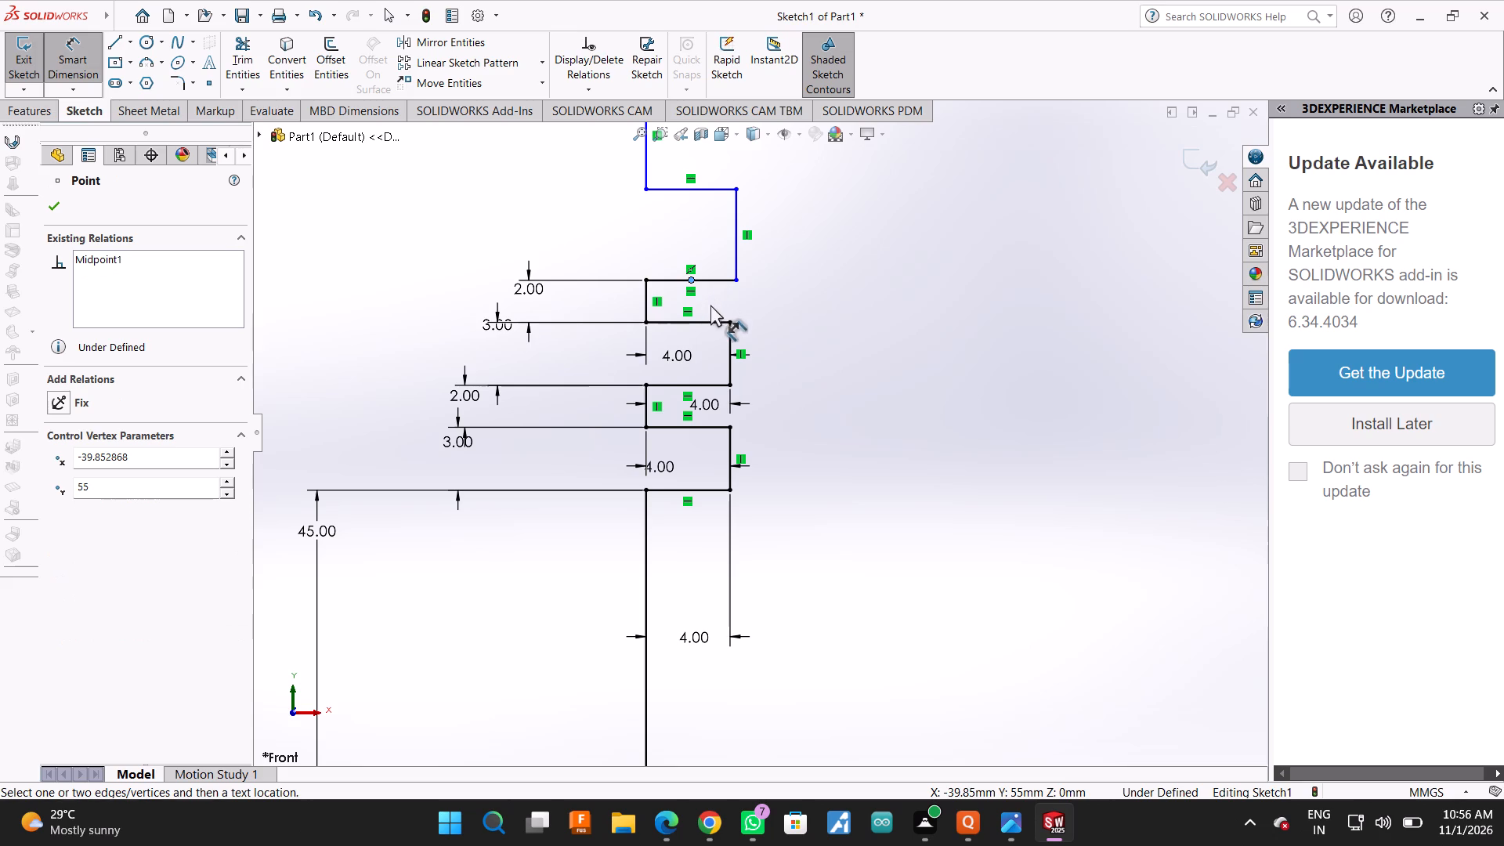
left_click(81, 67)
Dimension the horizontal edge at the top of the second notch, under the third tooth, as 4 mm.
left_click(81, 67)
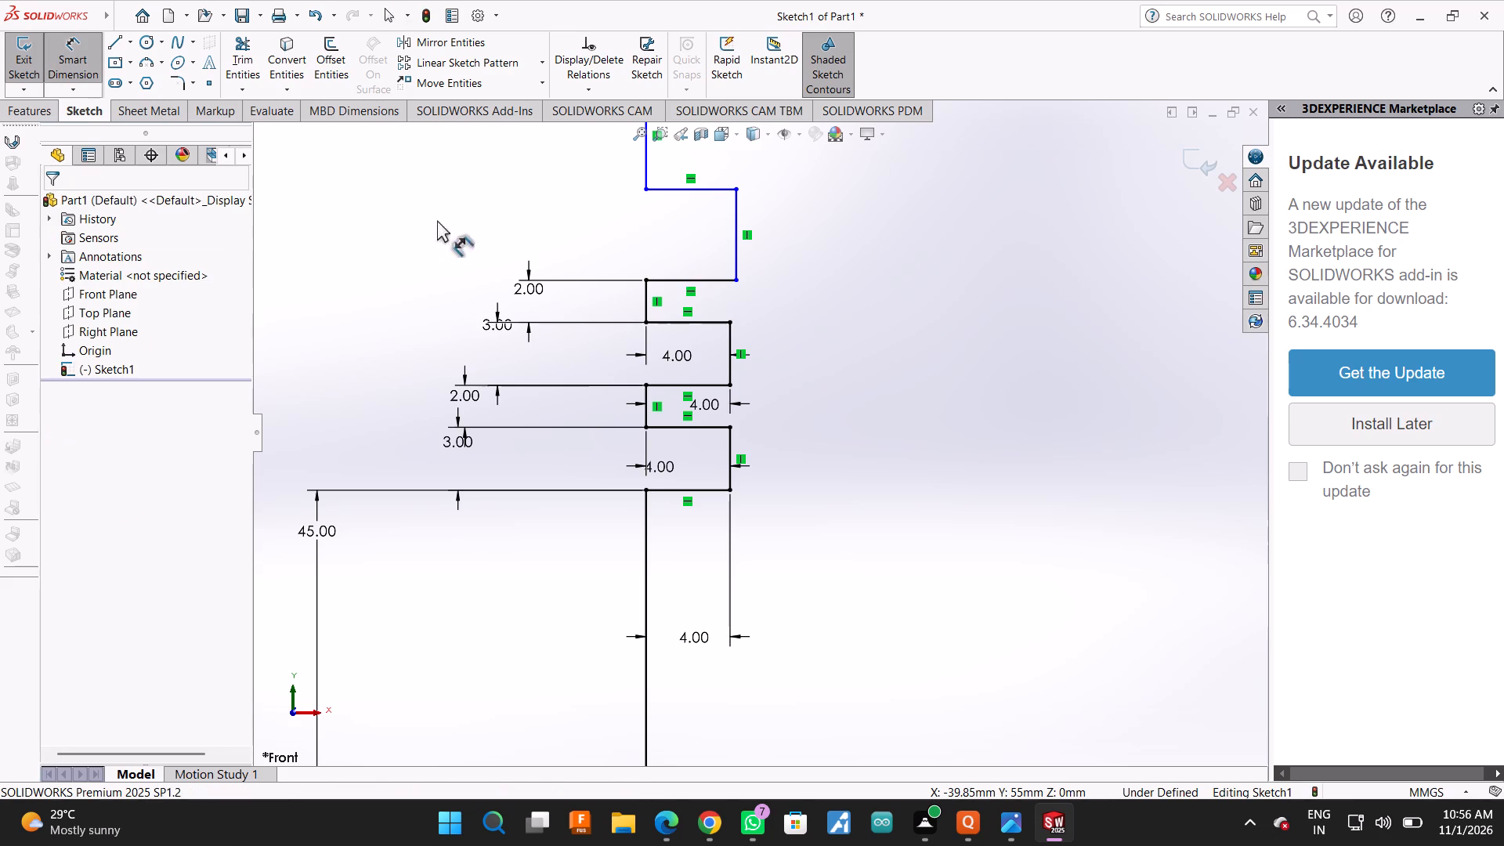
left_click(680, 280)
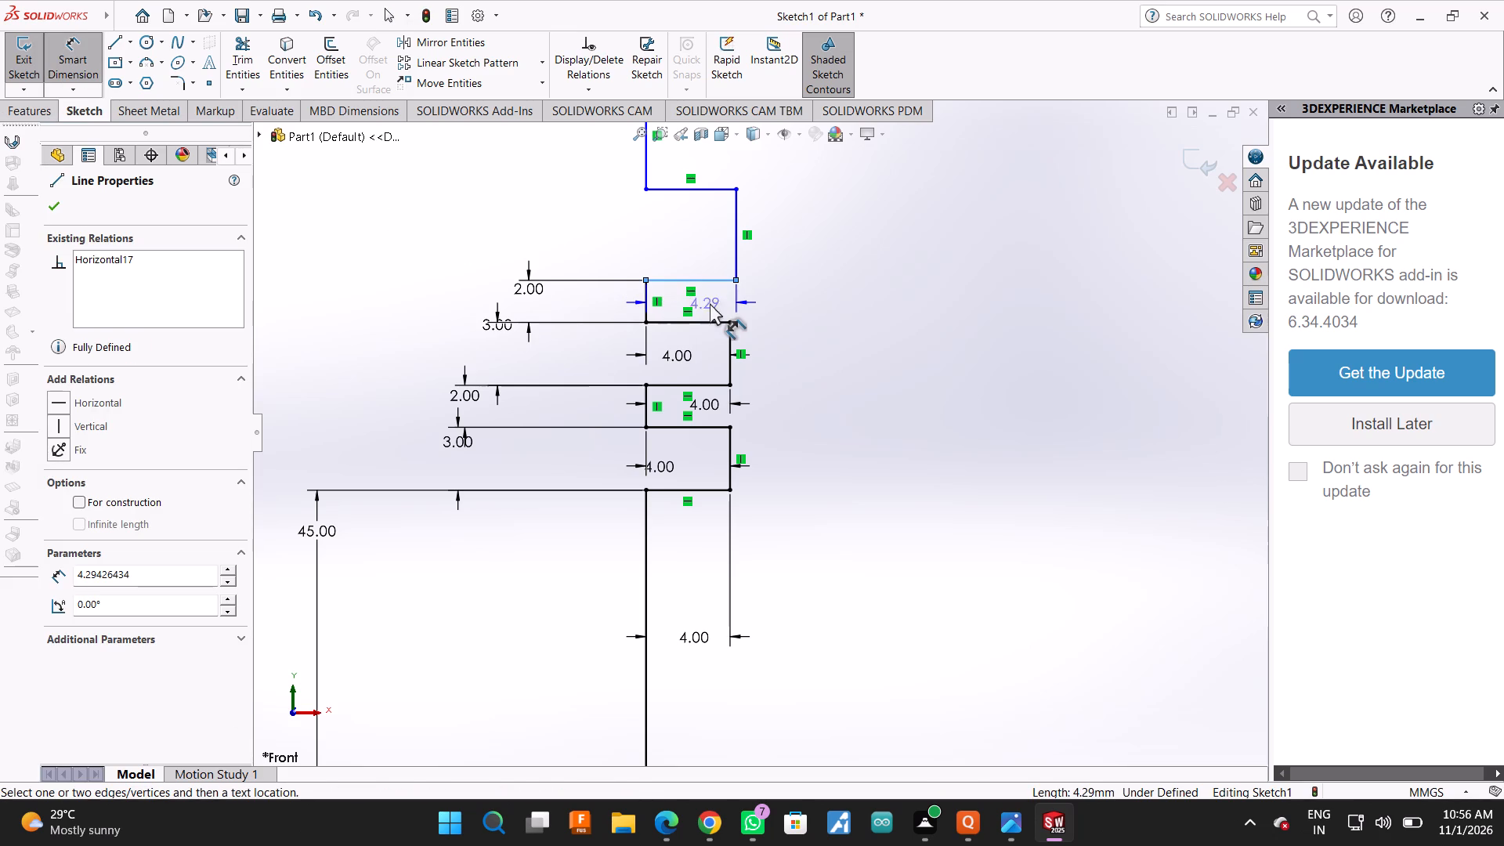
left_click(711, 303)
key("4")
key("Return")
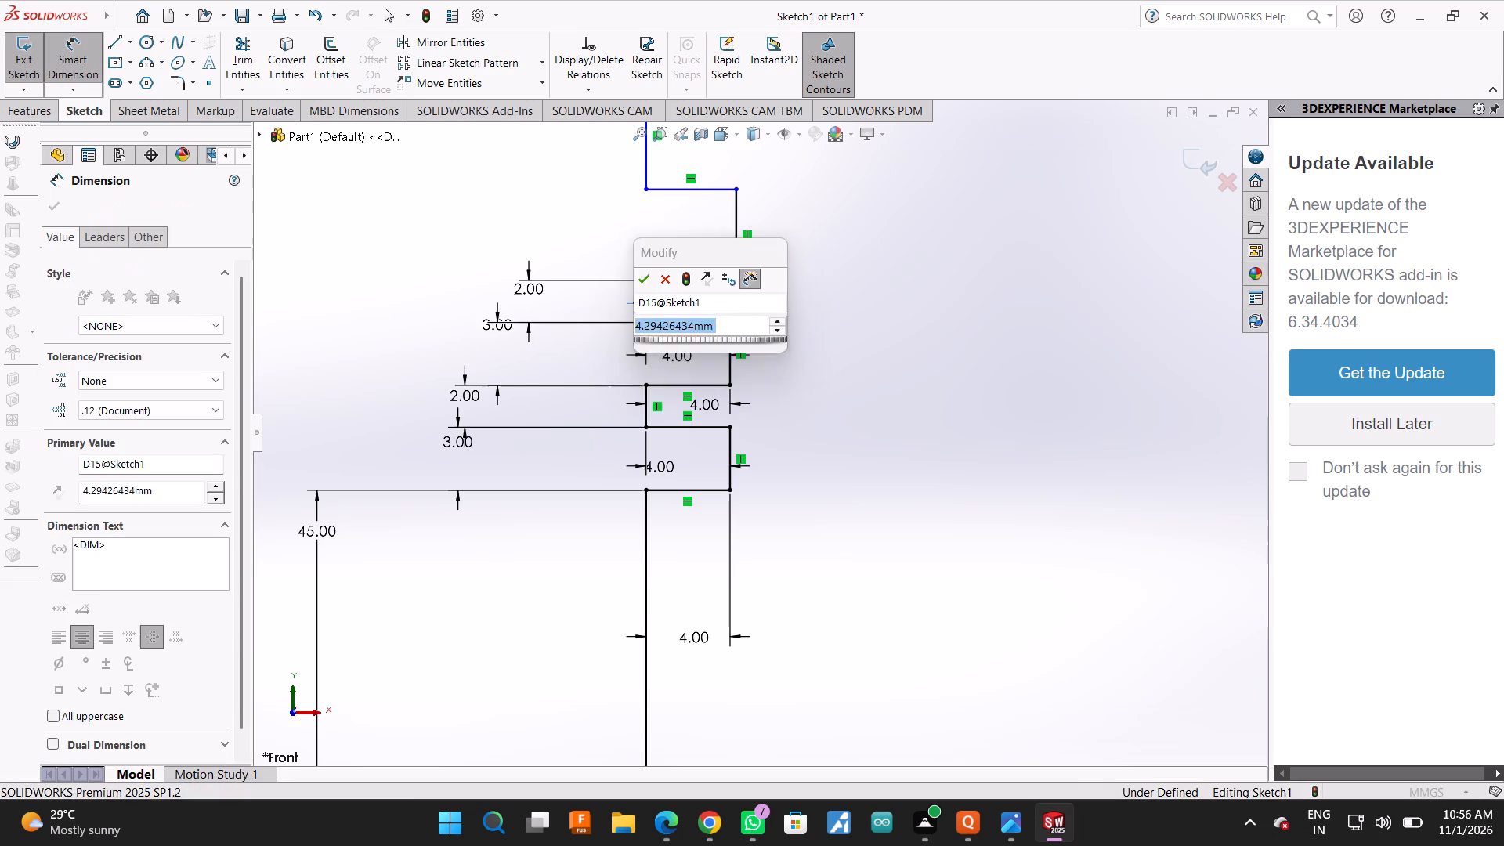
Dimension the length of the third tooth's vertical edge, directly above the second notch.
scroll(705, 284, "up", 2)
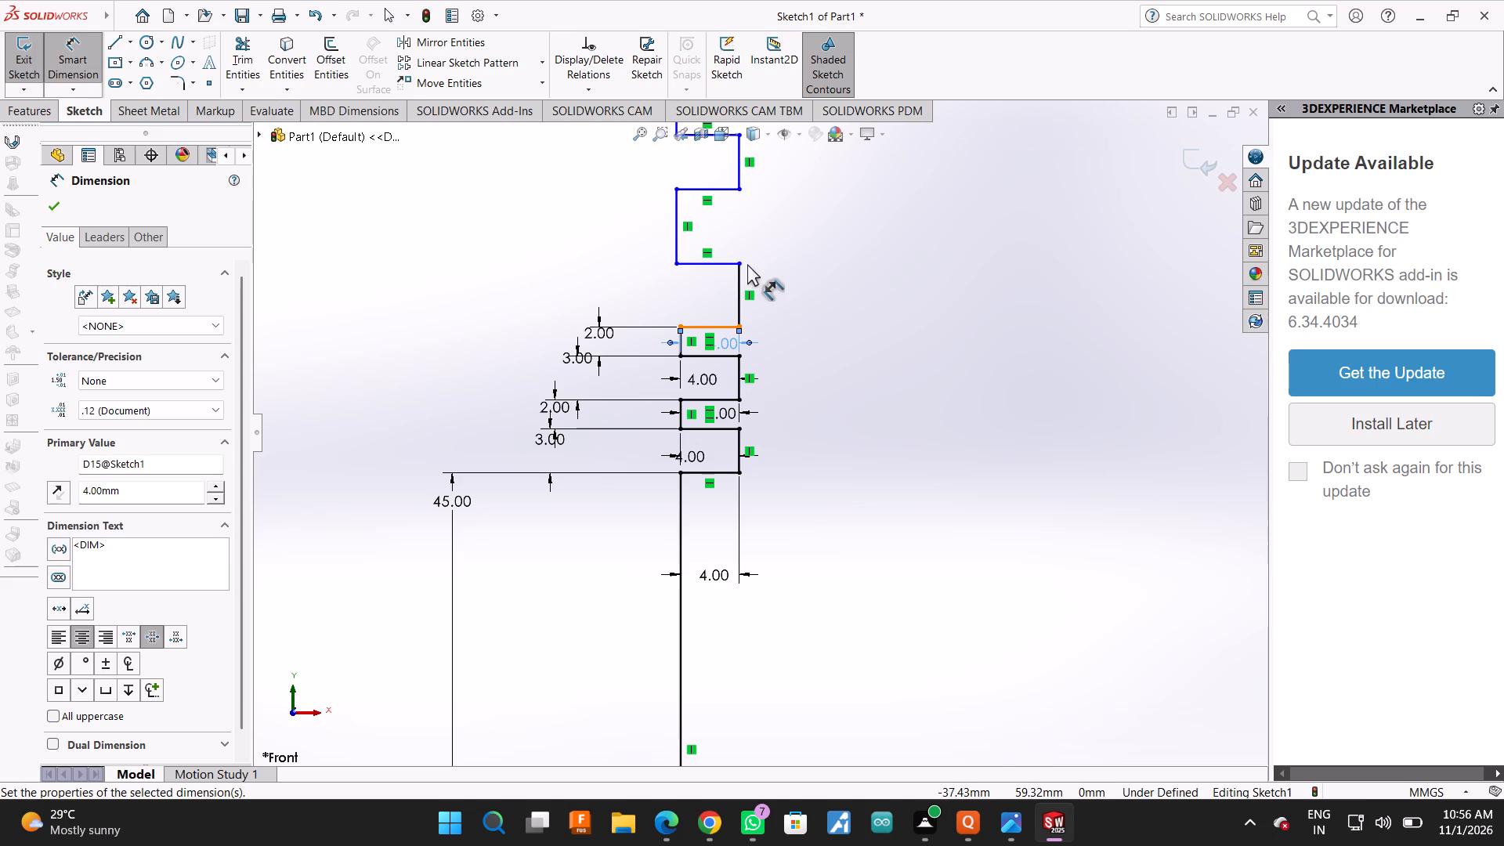
left_click(740, 290)
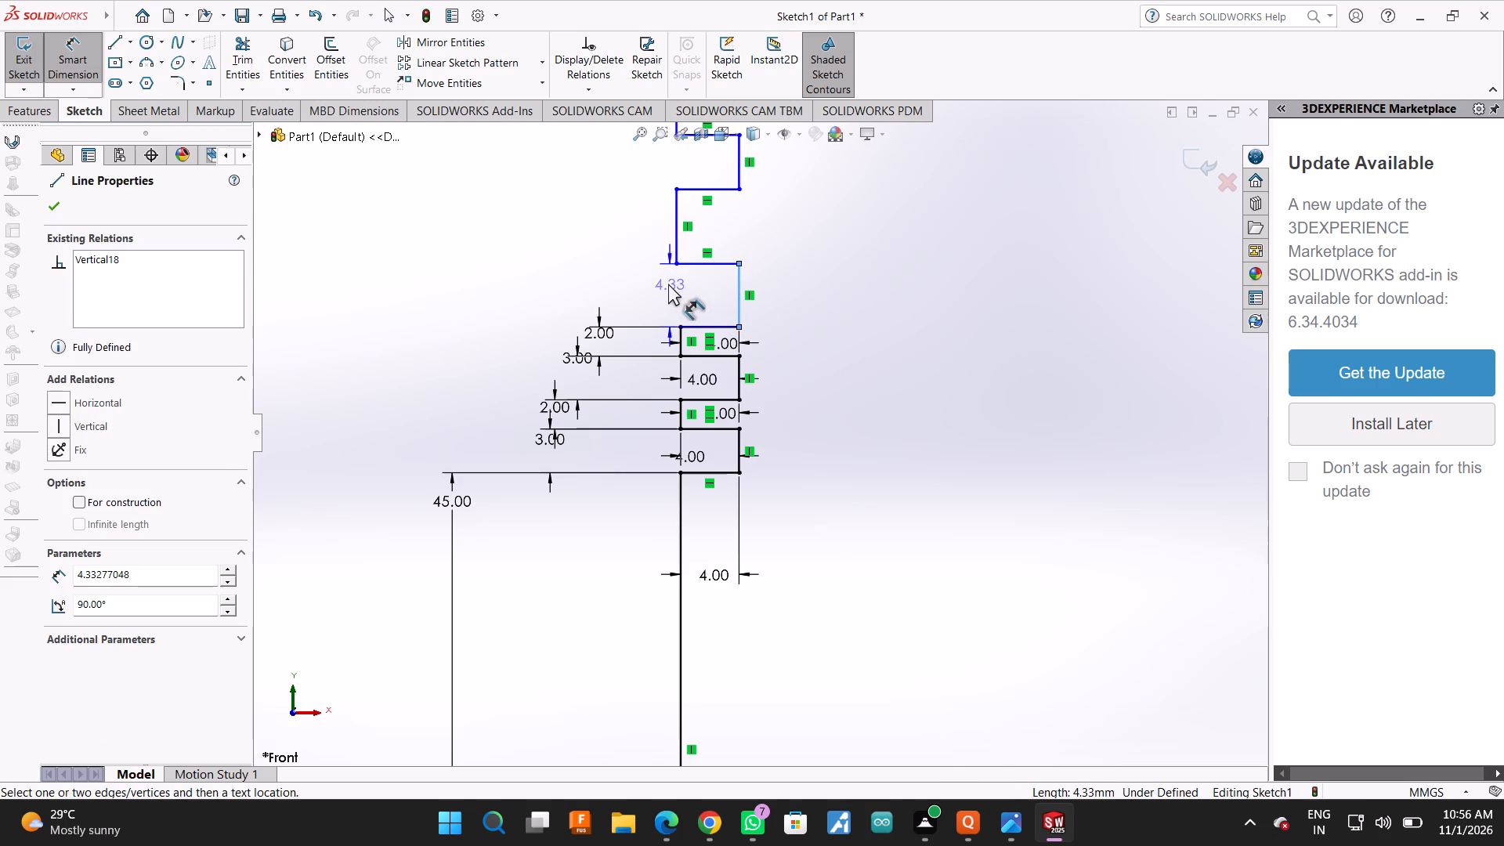
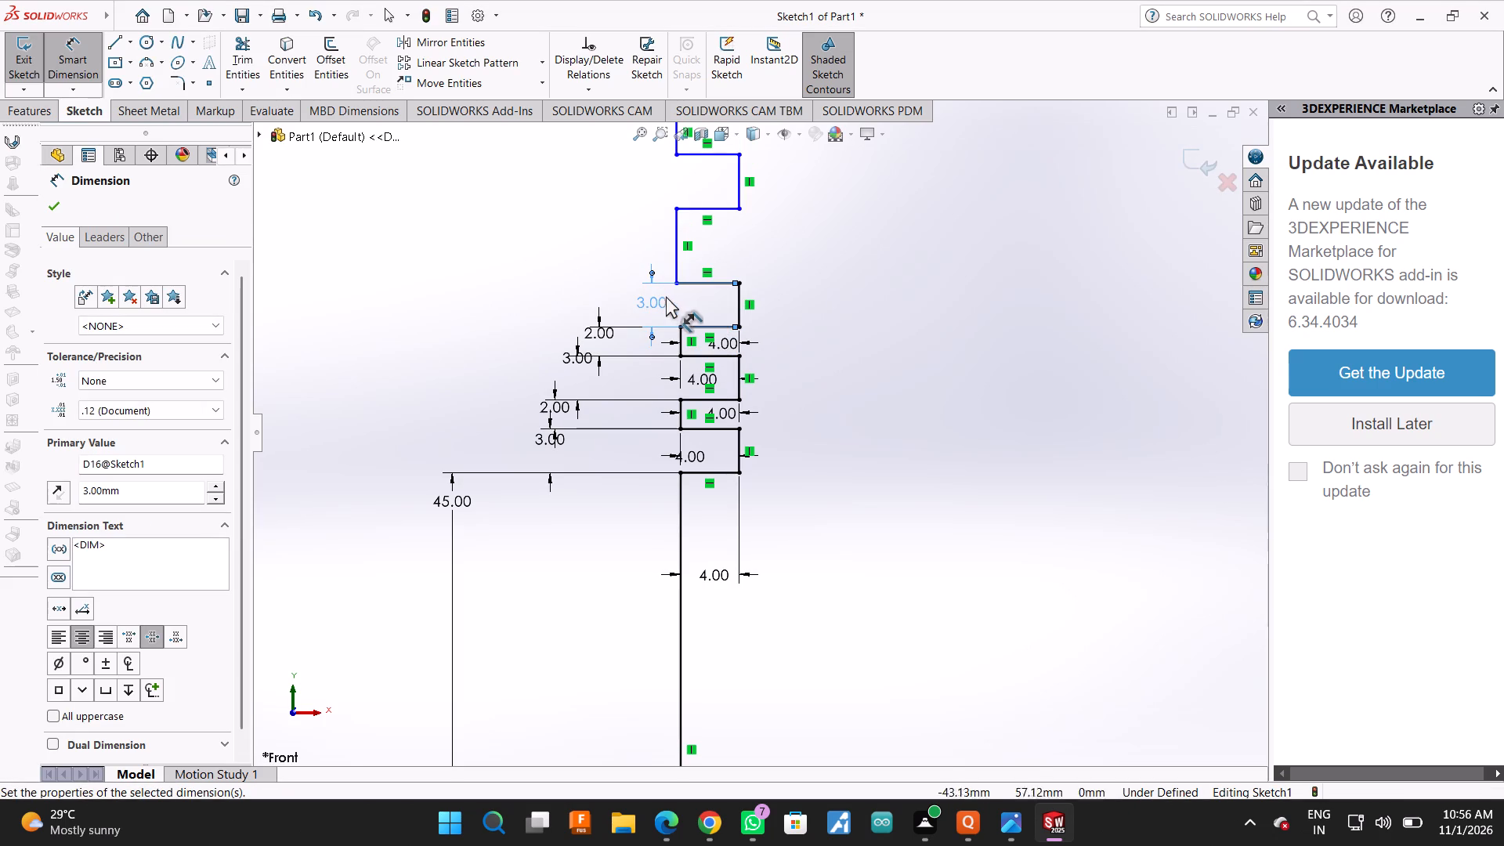
Dimension the length of the horizontal edge at the top of the third tooth.
left_click(693, 283)
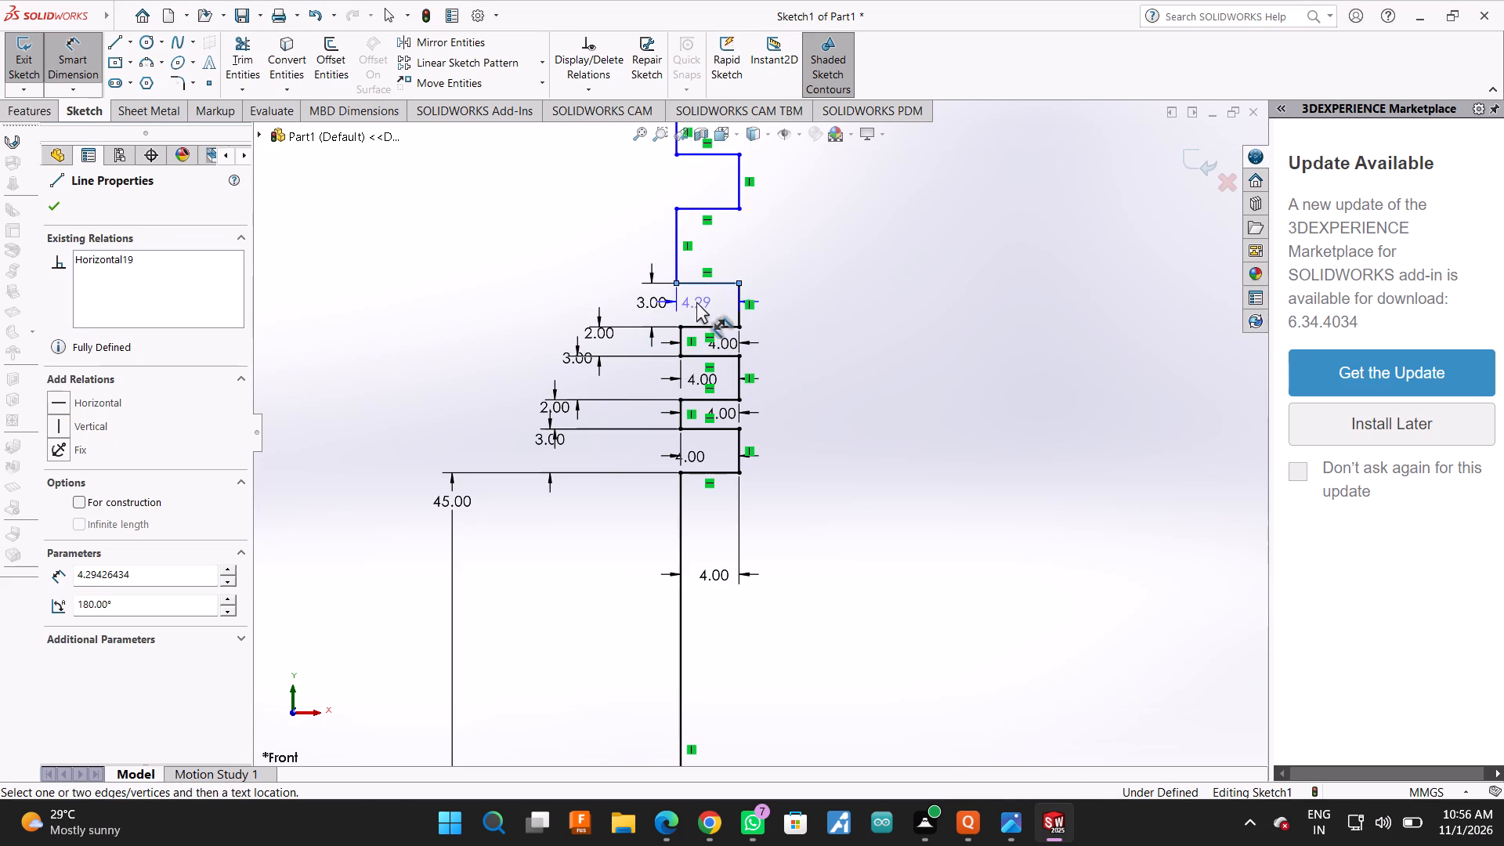
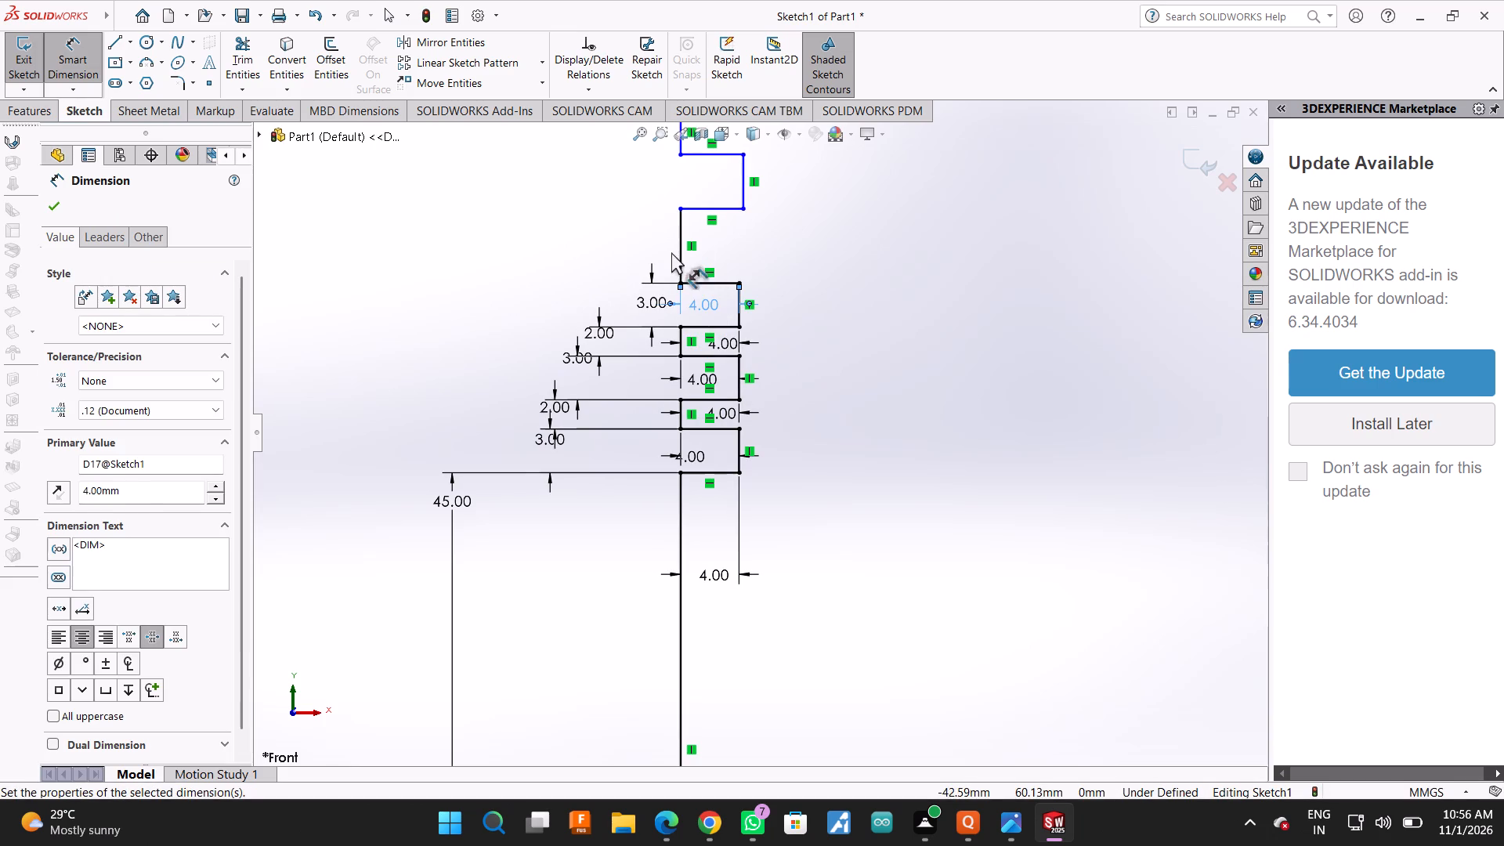
Dimension the short vertical edge between the third tooth and the tooth above it at 2 mm.
left_click(683, 256)
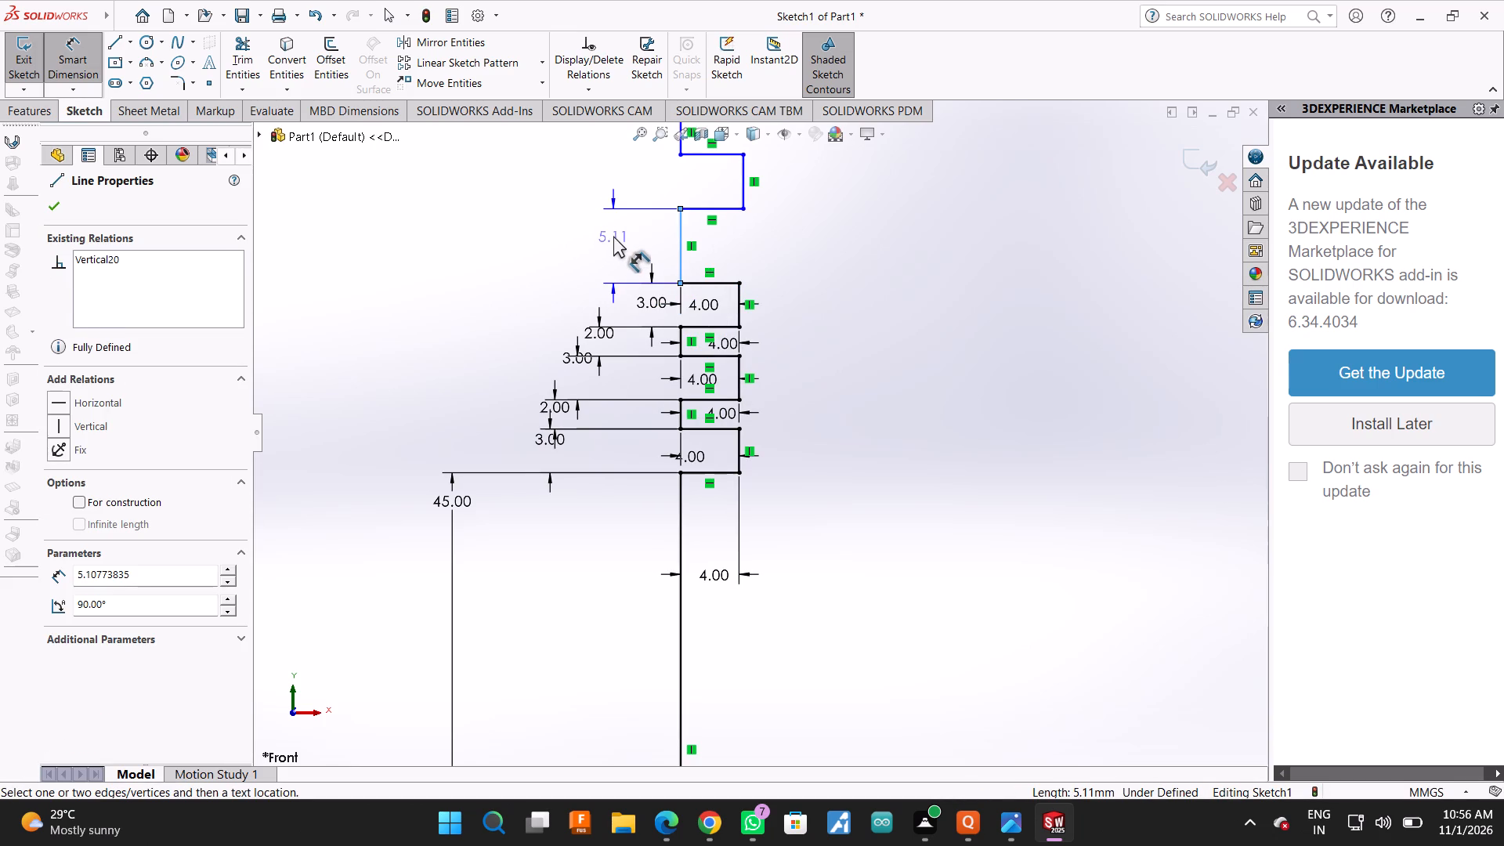
left_click(613, 236)
key("2")
key("Return")
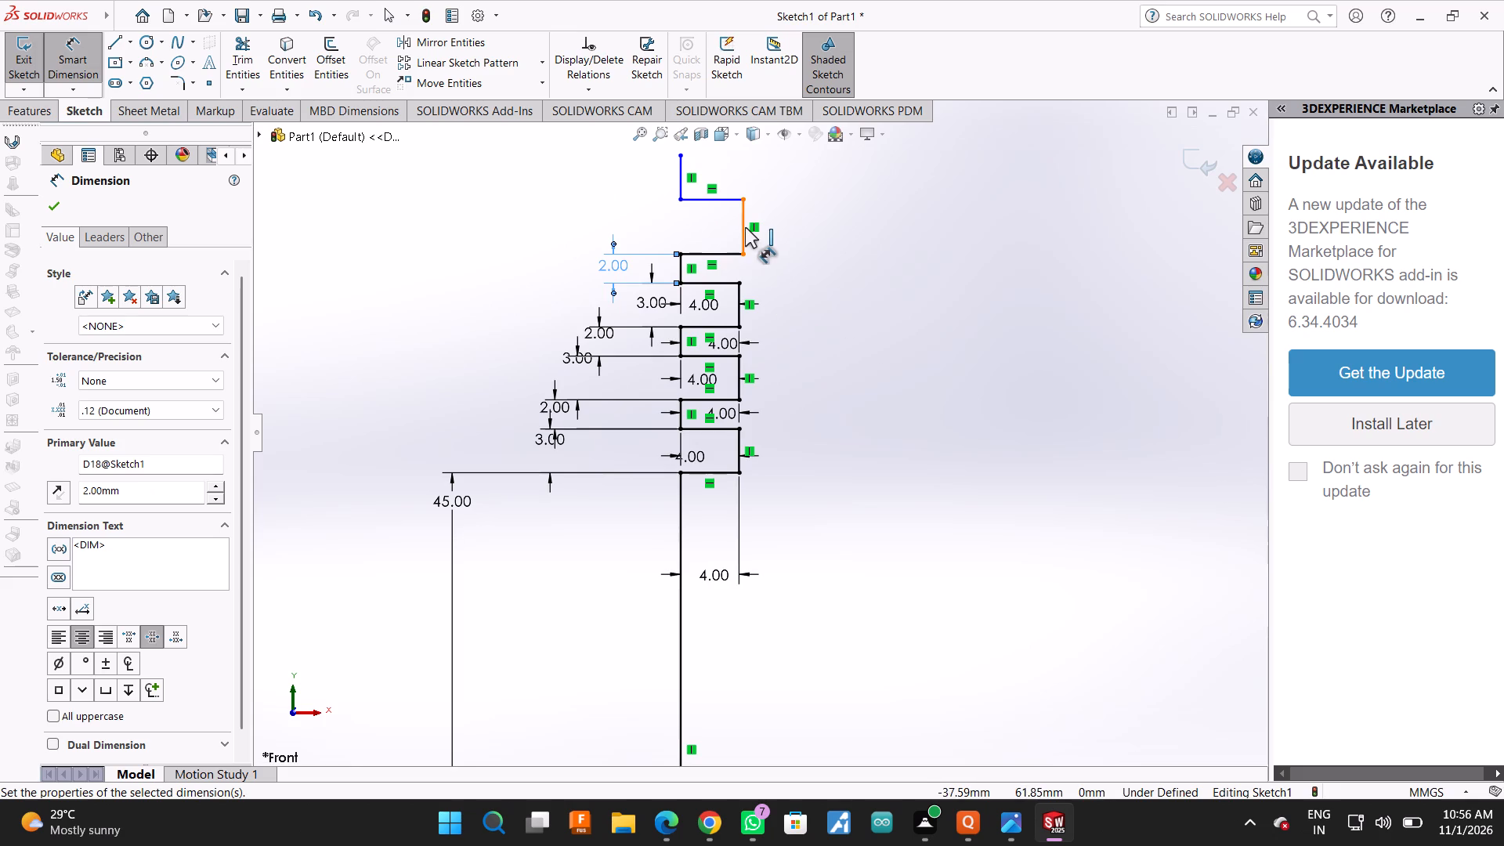
Dimension the length of the horizontal edge at the bottom of the fourth tooth.
left_click(723, 252)
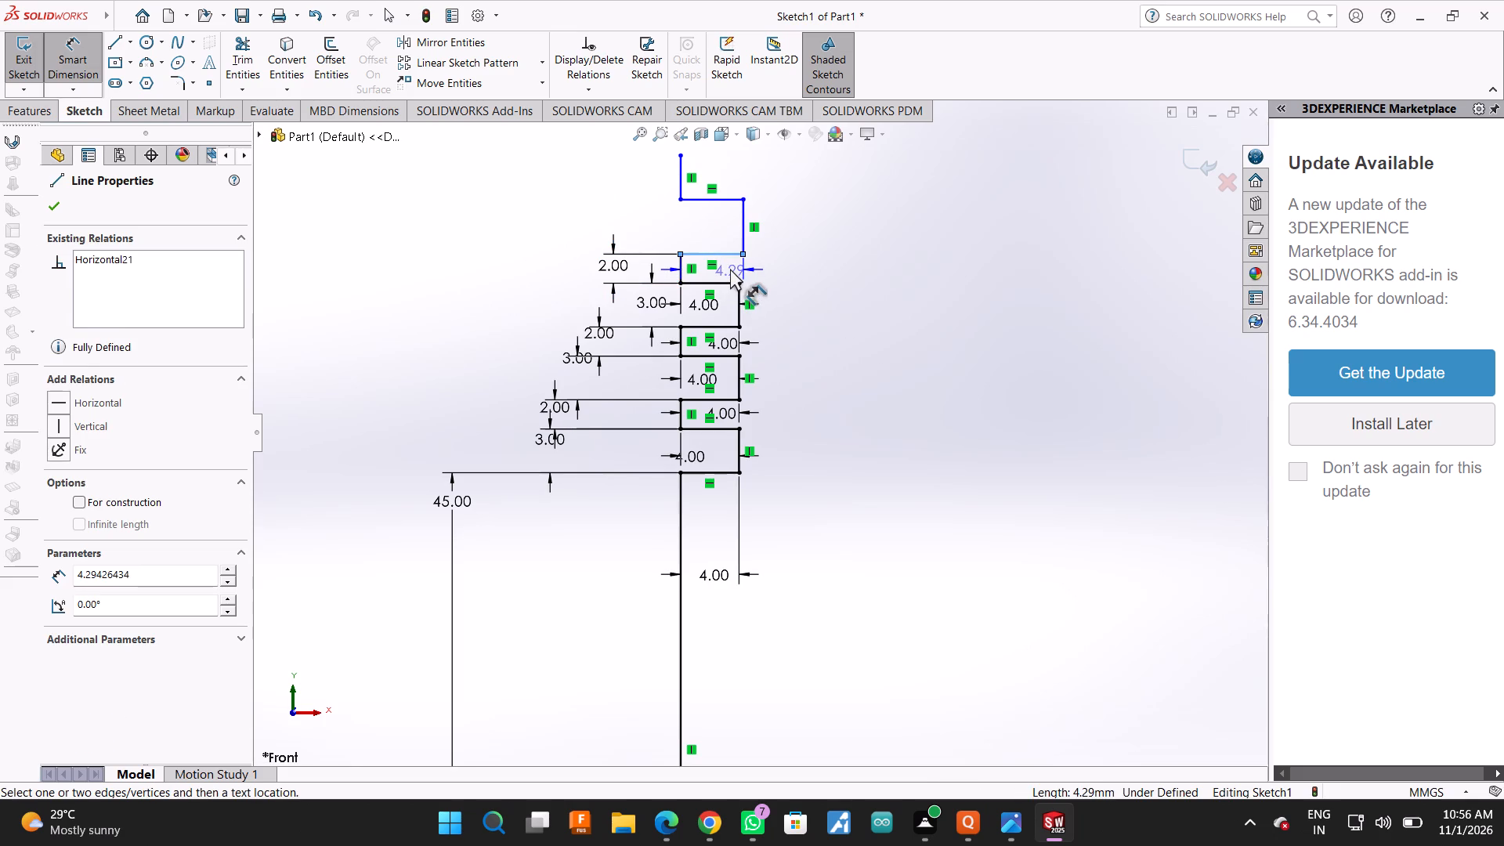
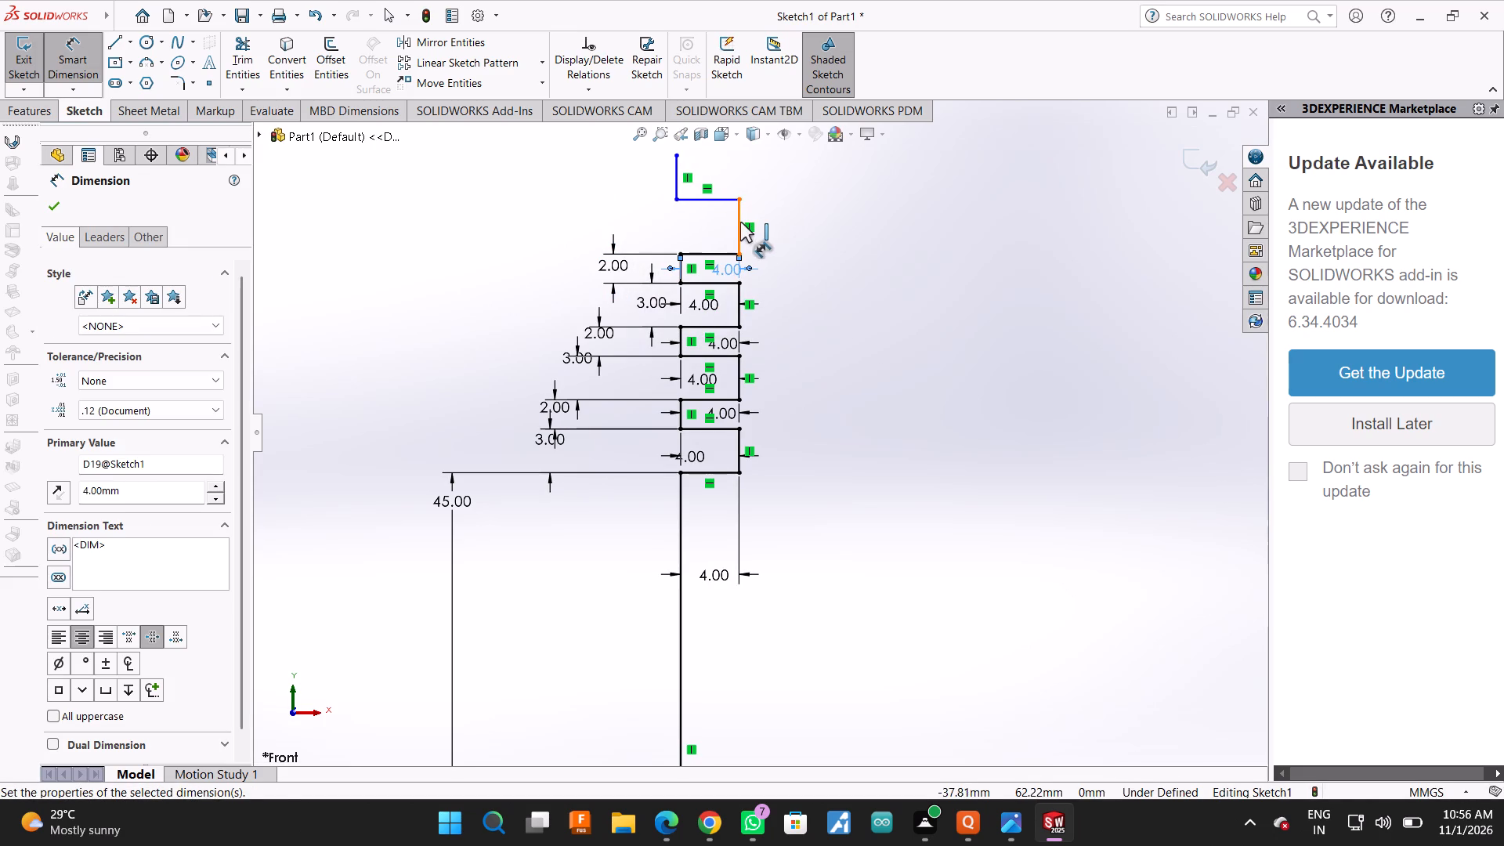
Dimension the height of the fourth tooth's outer vertical edge, placing the dimension beside the profile.
left_click(740, 222)
left_click_drag(642, 218, 630, 219)
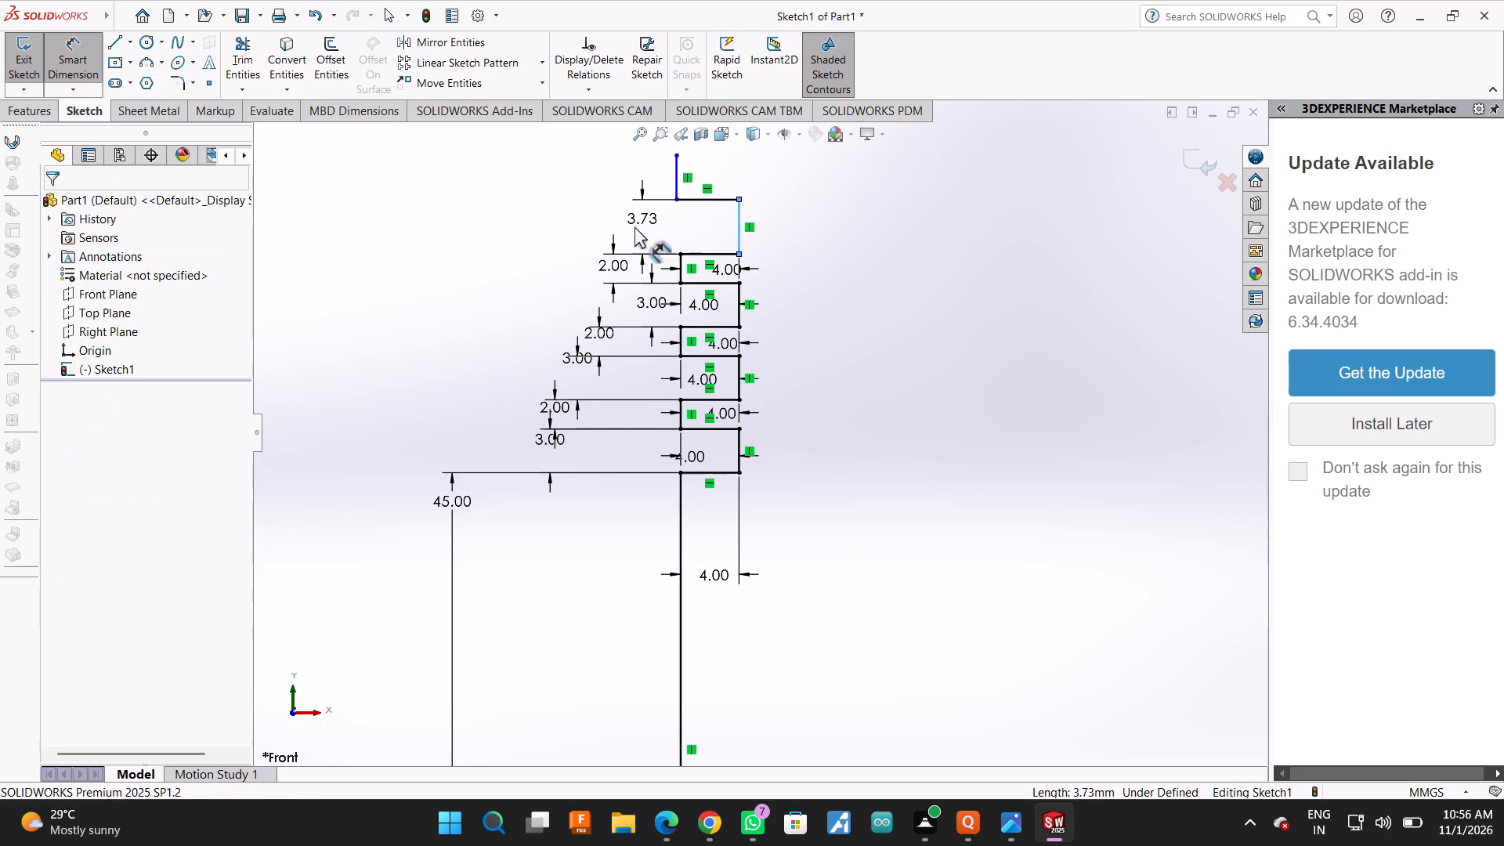
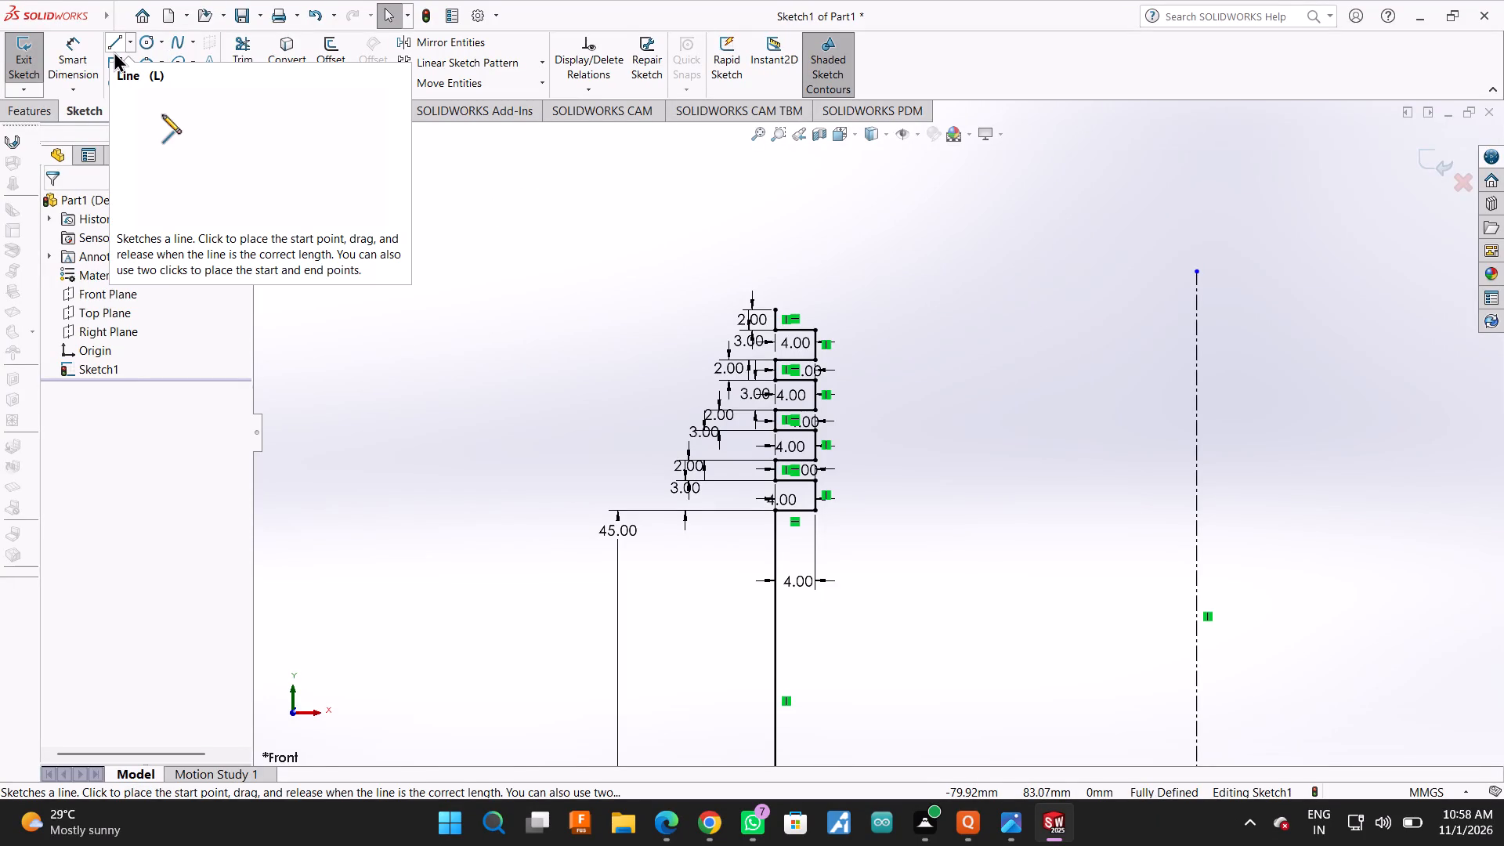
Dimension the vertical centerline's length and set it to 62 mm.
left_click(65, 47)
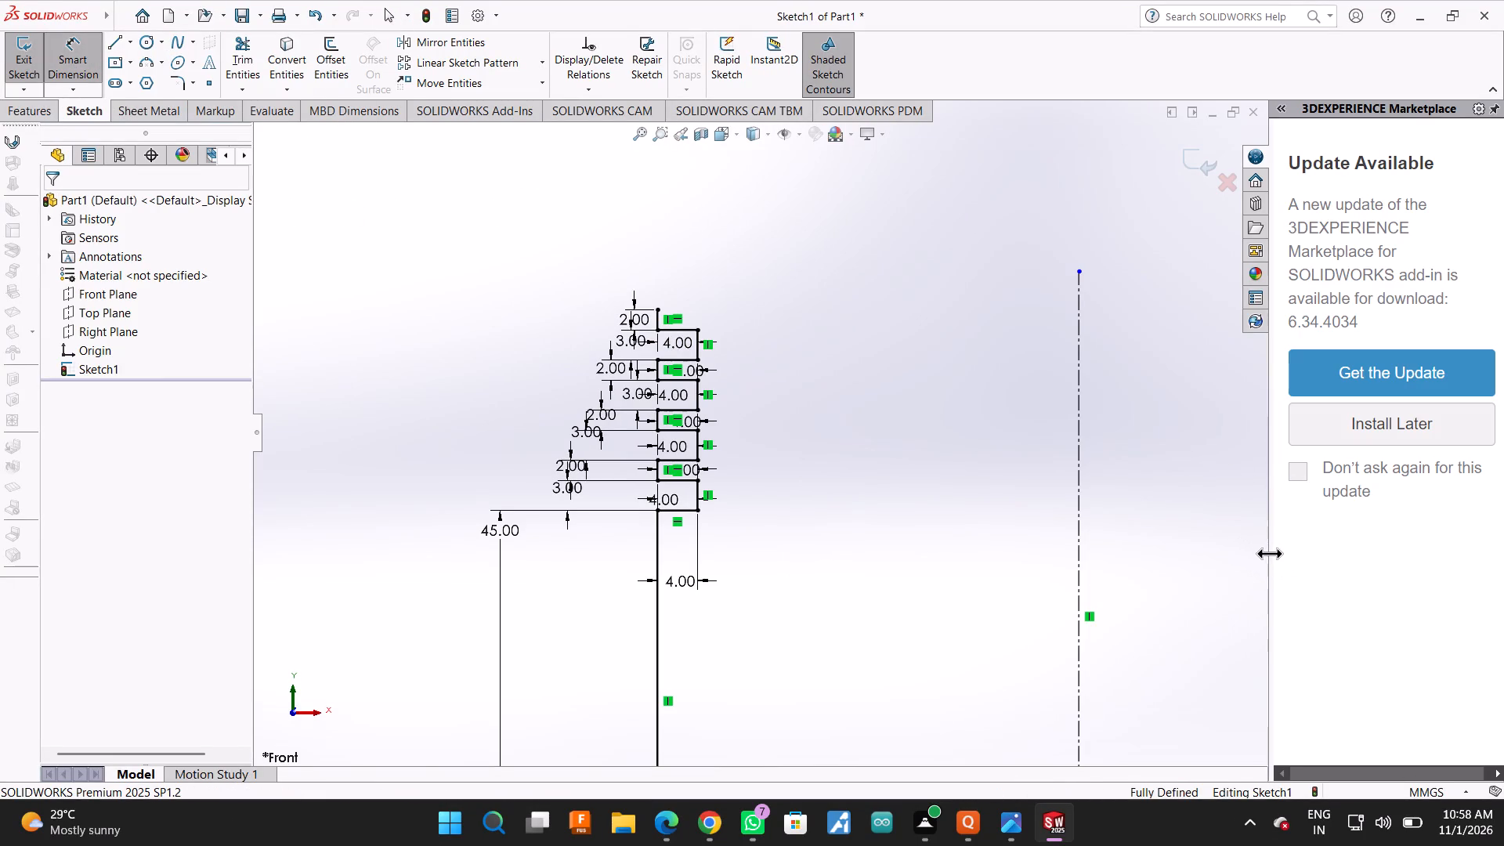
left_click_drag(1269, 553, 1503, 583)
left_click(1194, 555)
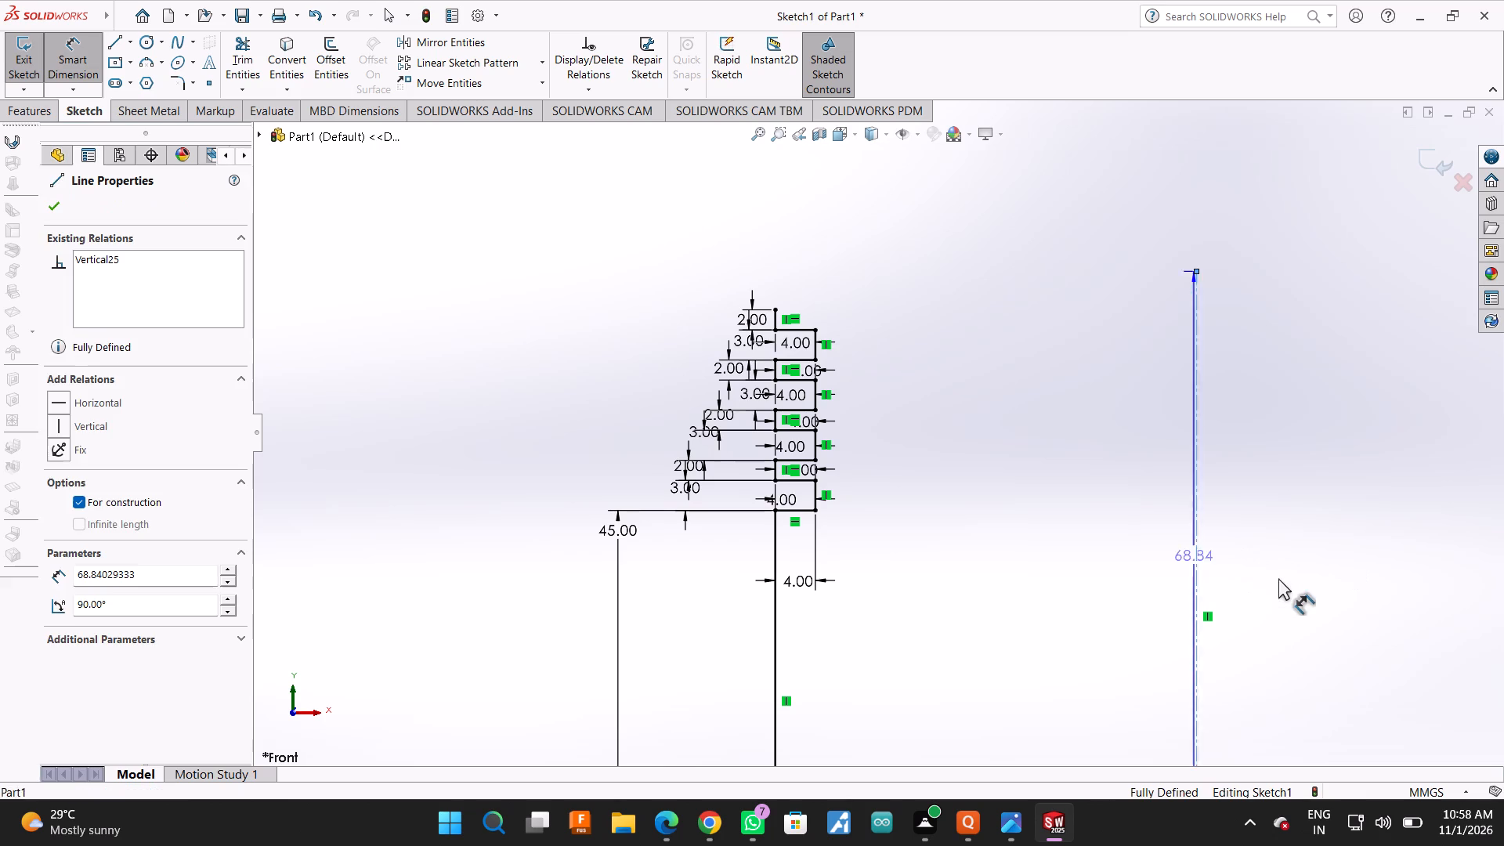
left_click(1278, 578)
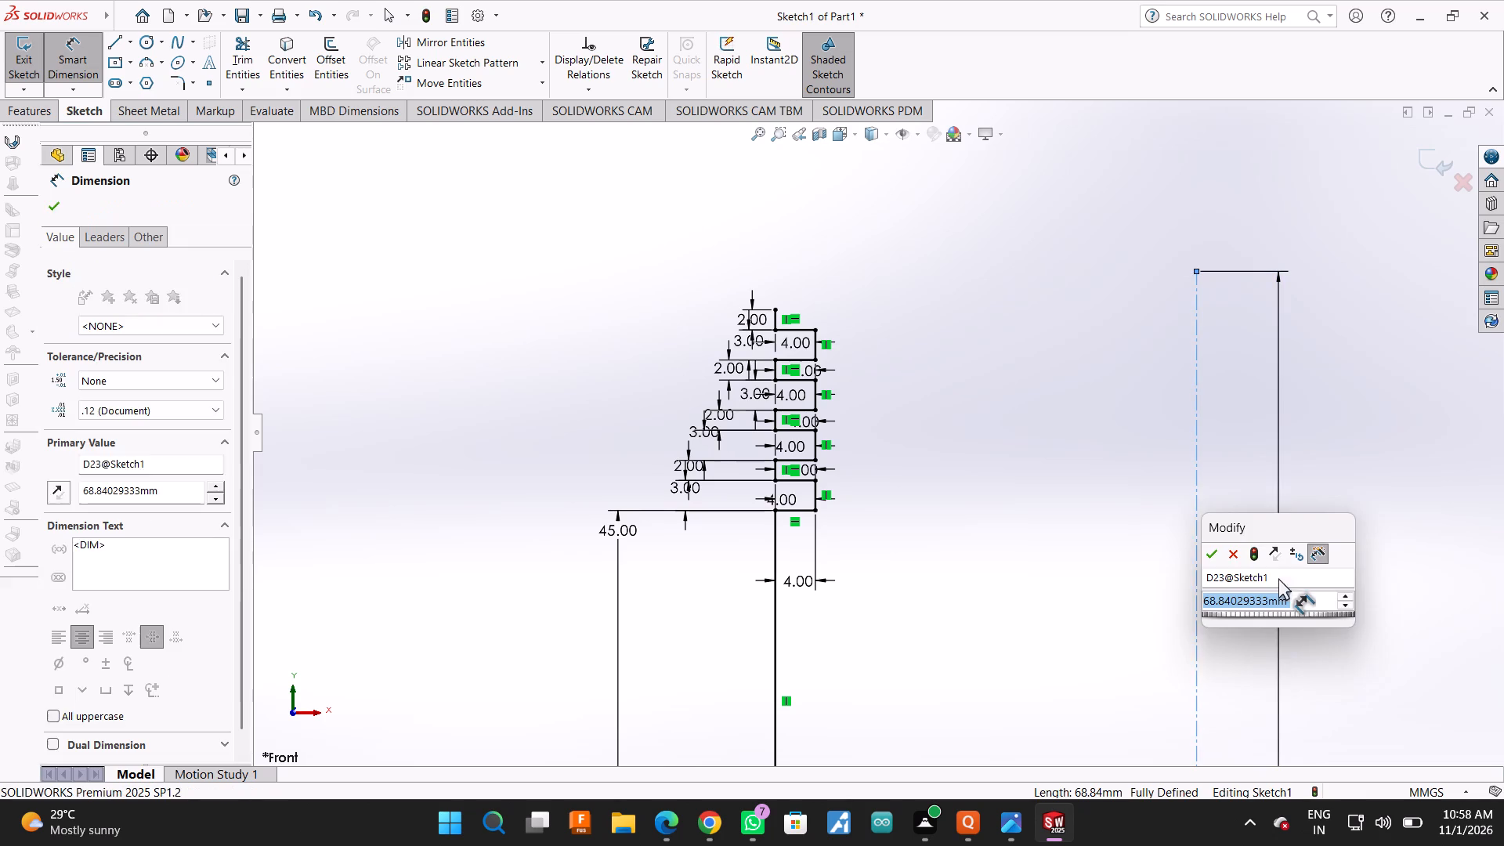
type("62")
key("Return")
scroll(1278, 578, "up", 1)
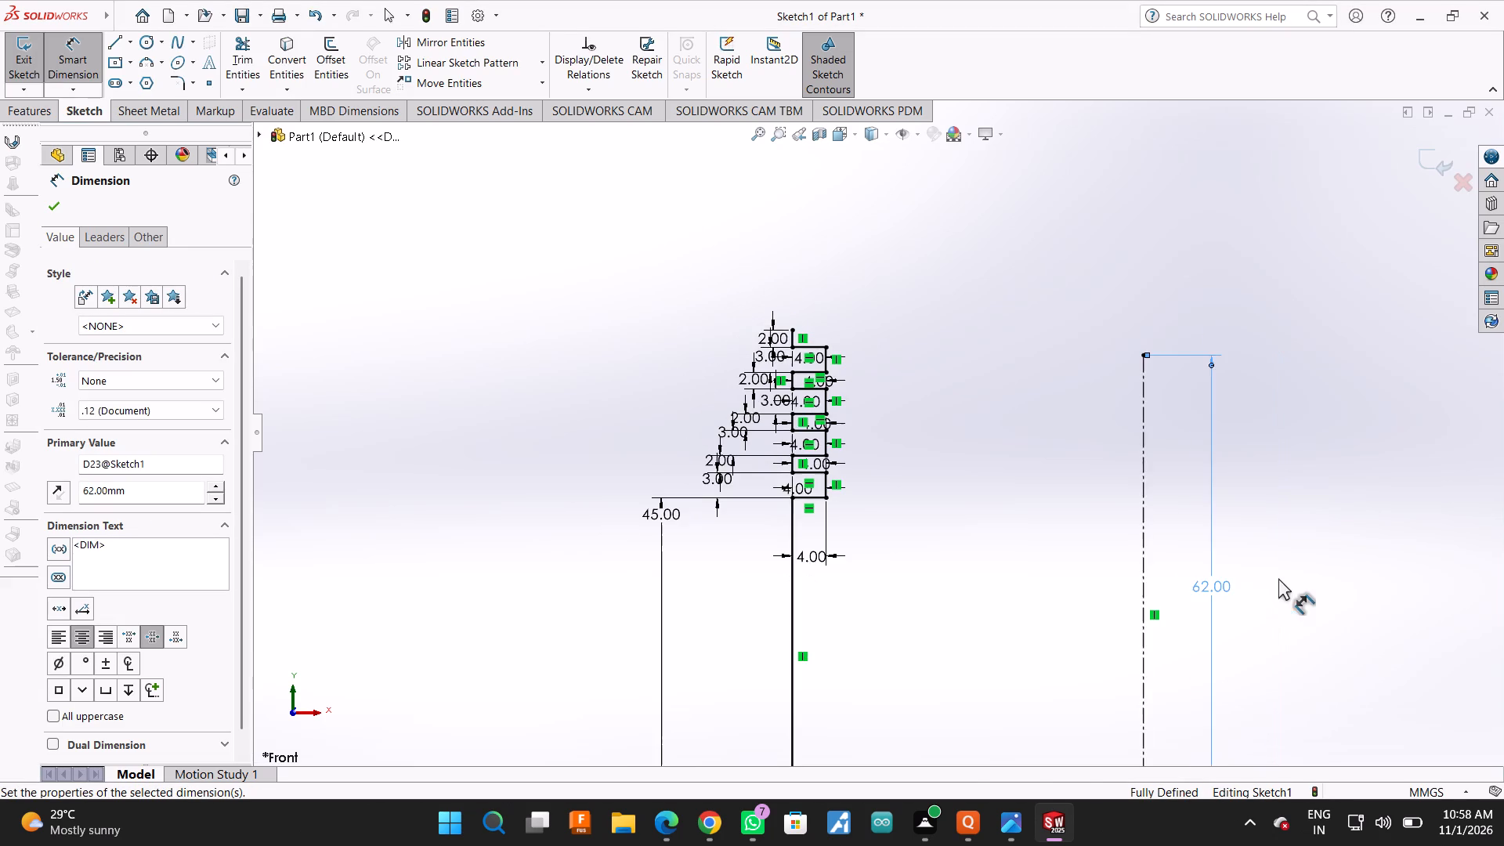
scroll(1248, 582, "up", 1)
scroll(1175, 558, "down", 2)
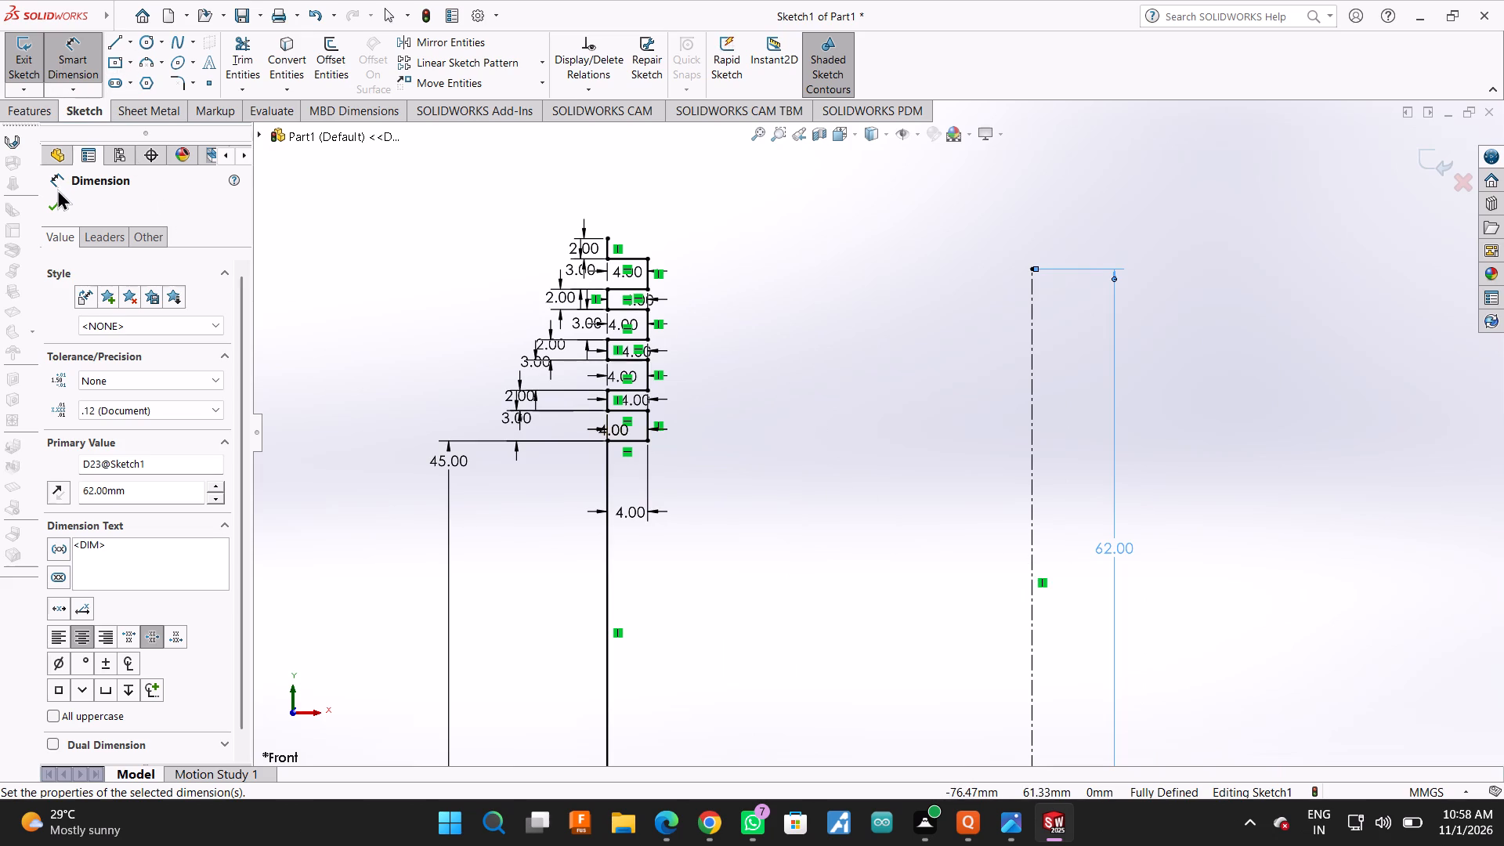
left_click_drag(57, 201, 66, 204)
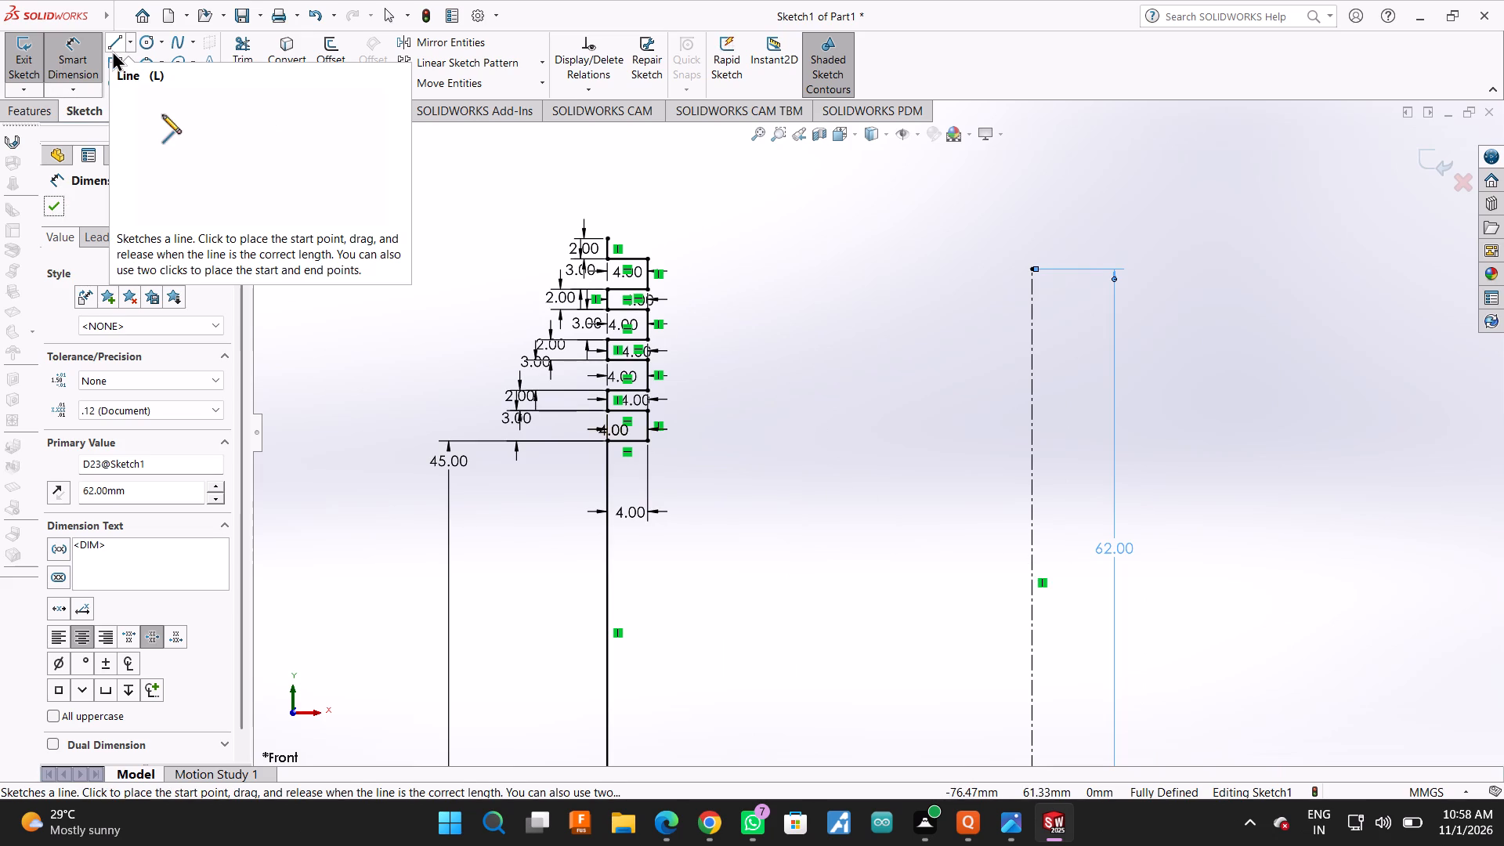
Examine the tooth and notch dimensions along the whole profile and compare its height with the vertical centerline.
left_click(112, 50)
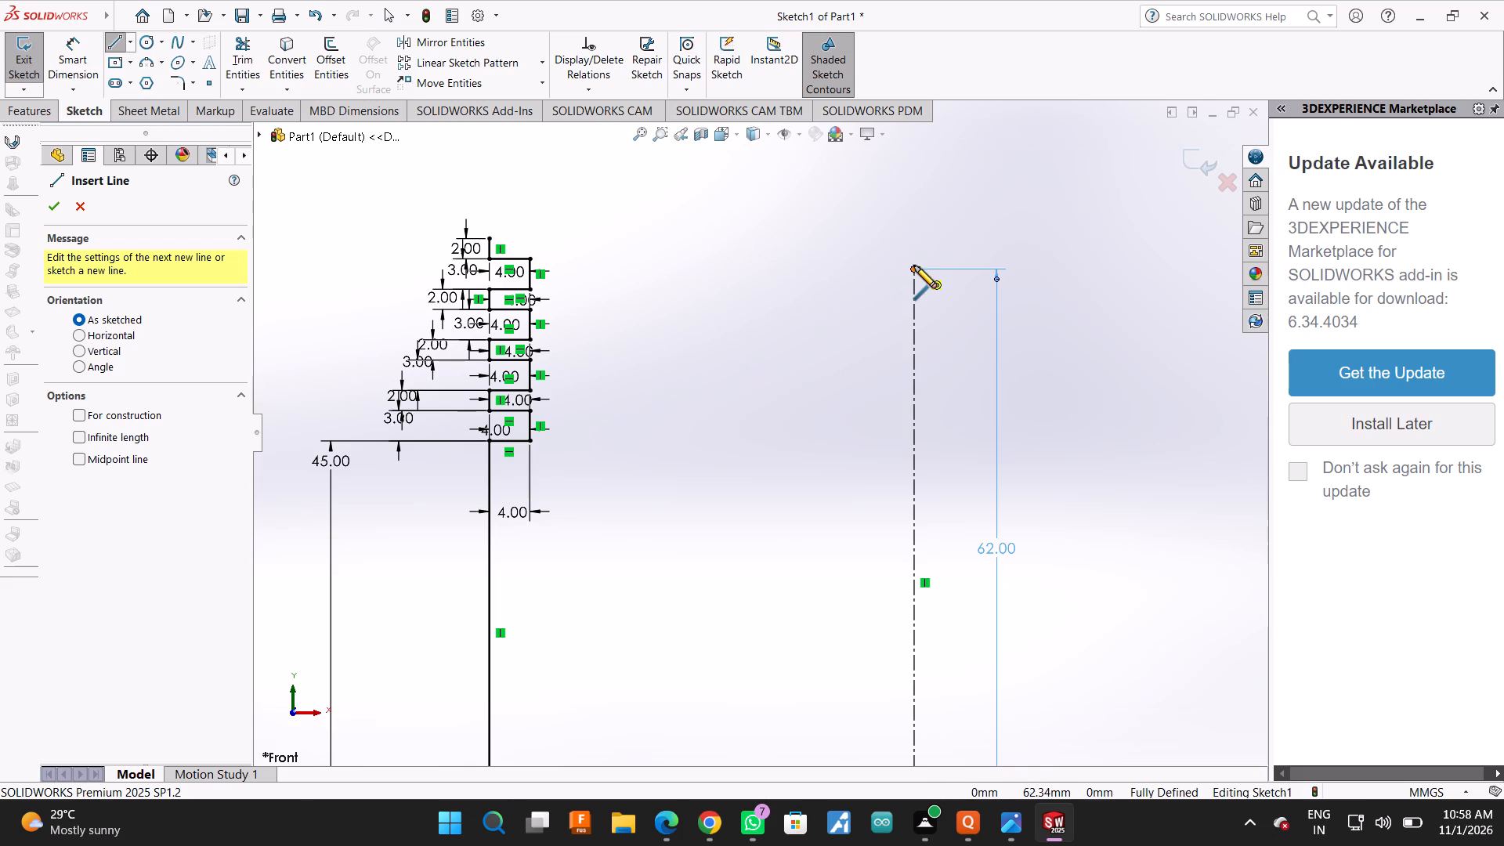
scroll(913, 288, "up", 3)
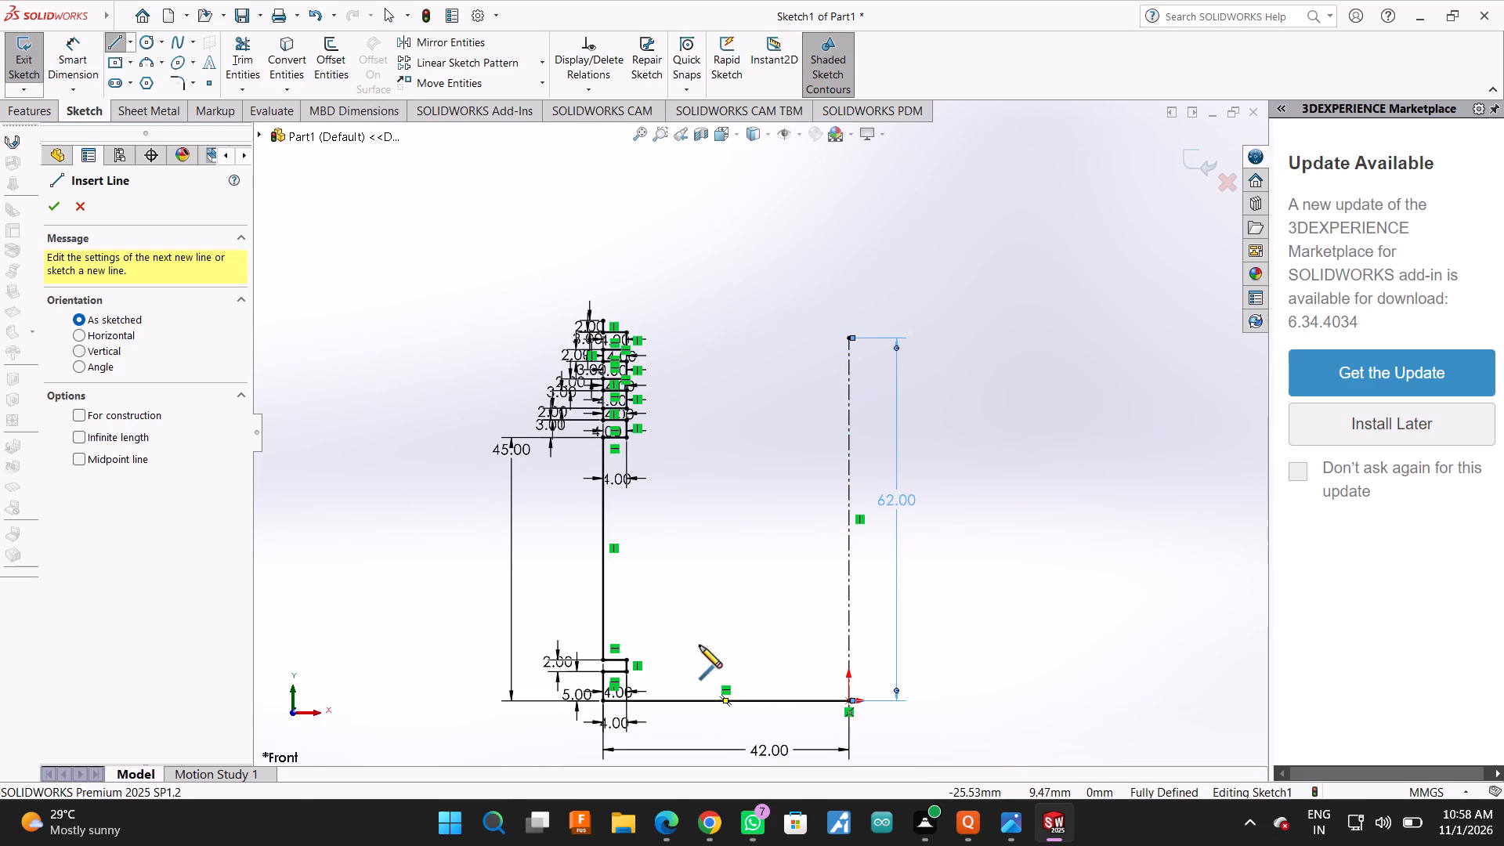
scroll(700, 645, "down", 3)
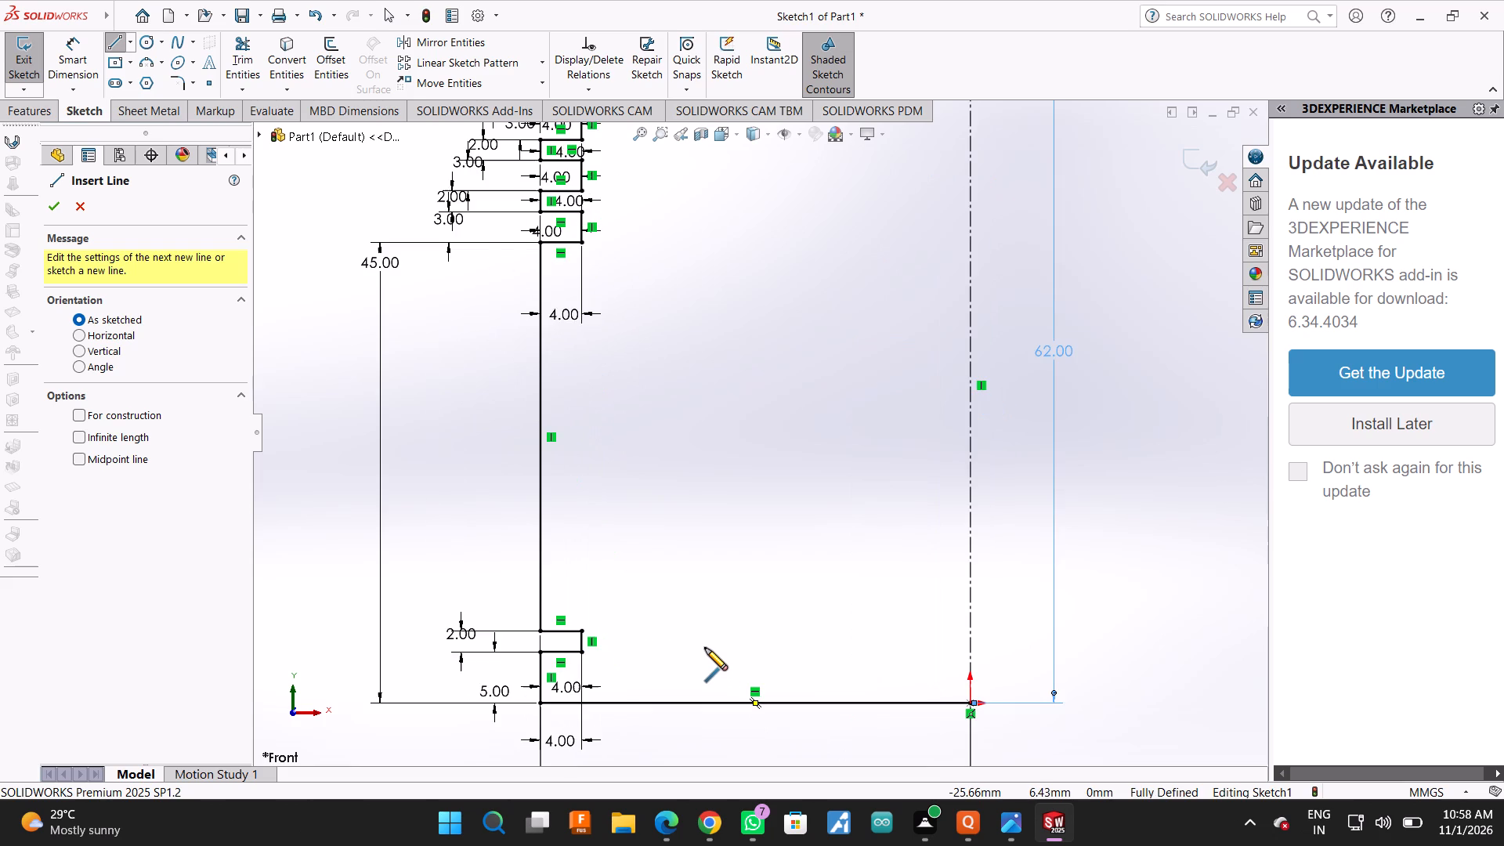
scroll(705, 648, "up", 2)
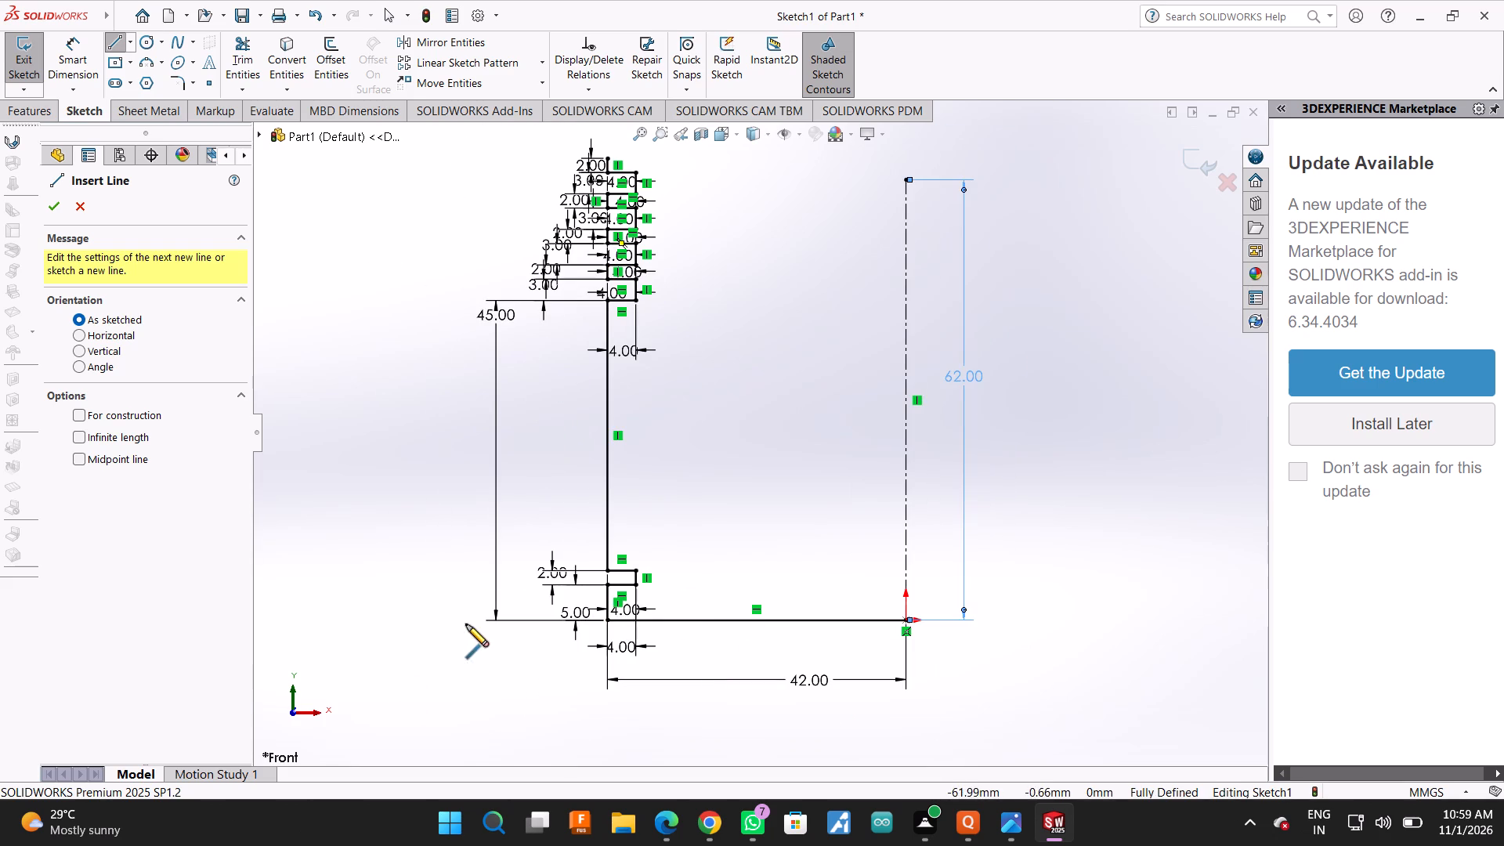
scroll(587, 598, "up", 1)
scroll(587, 326, "down", 7)
scroll(699, 356, "down", 3)
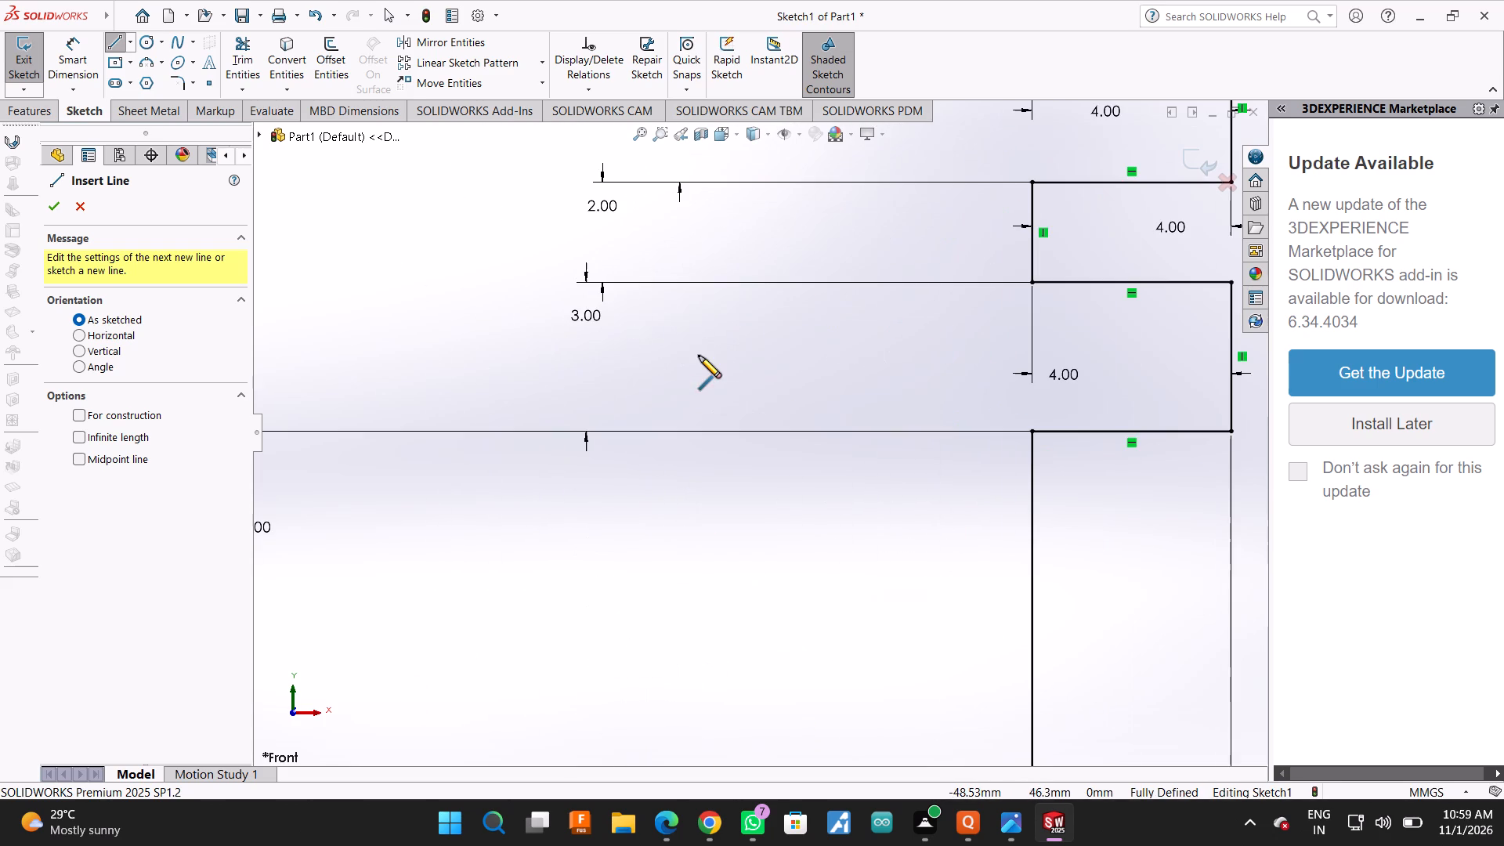
scroll(699, 419, "up", 2)
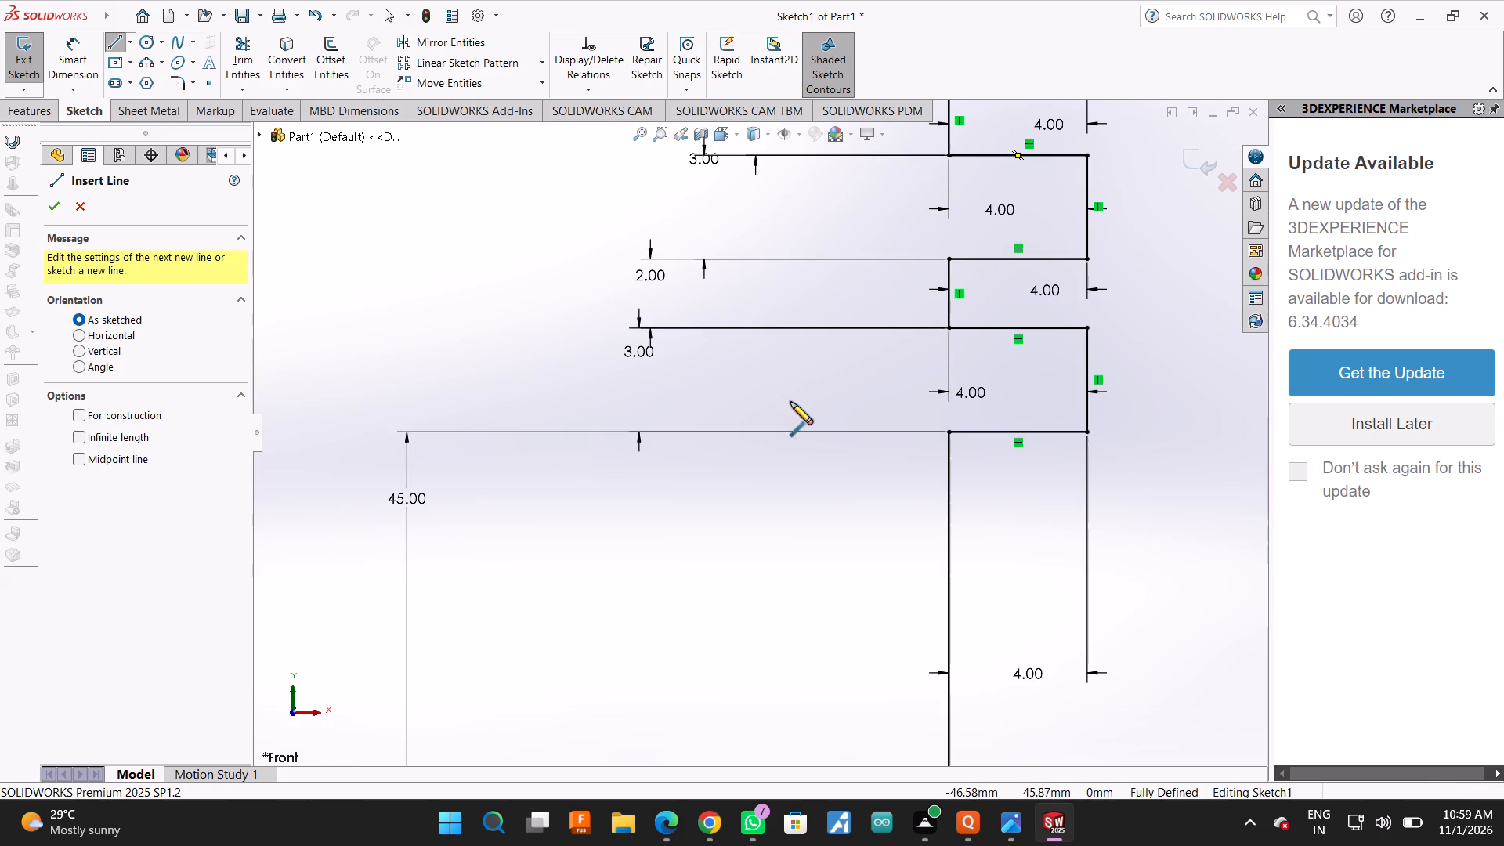
scroll(790, 367, "up", 2)
scroll(809, 248, "down", 1)
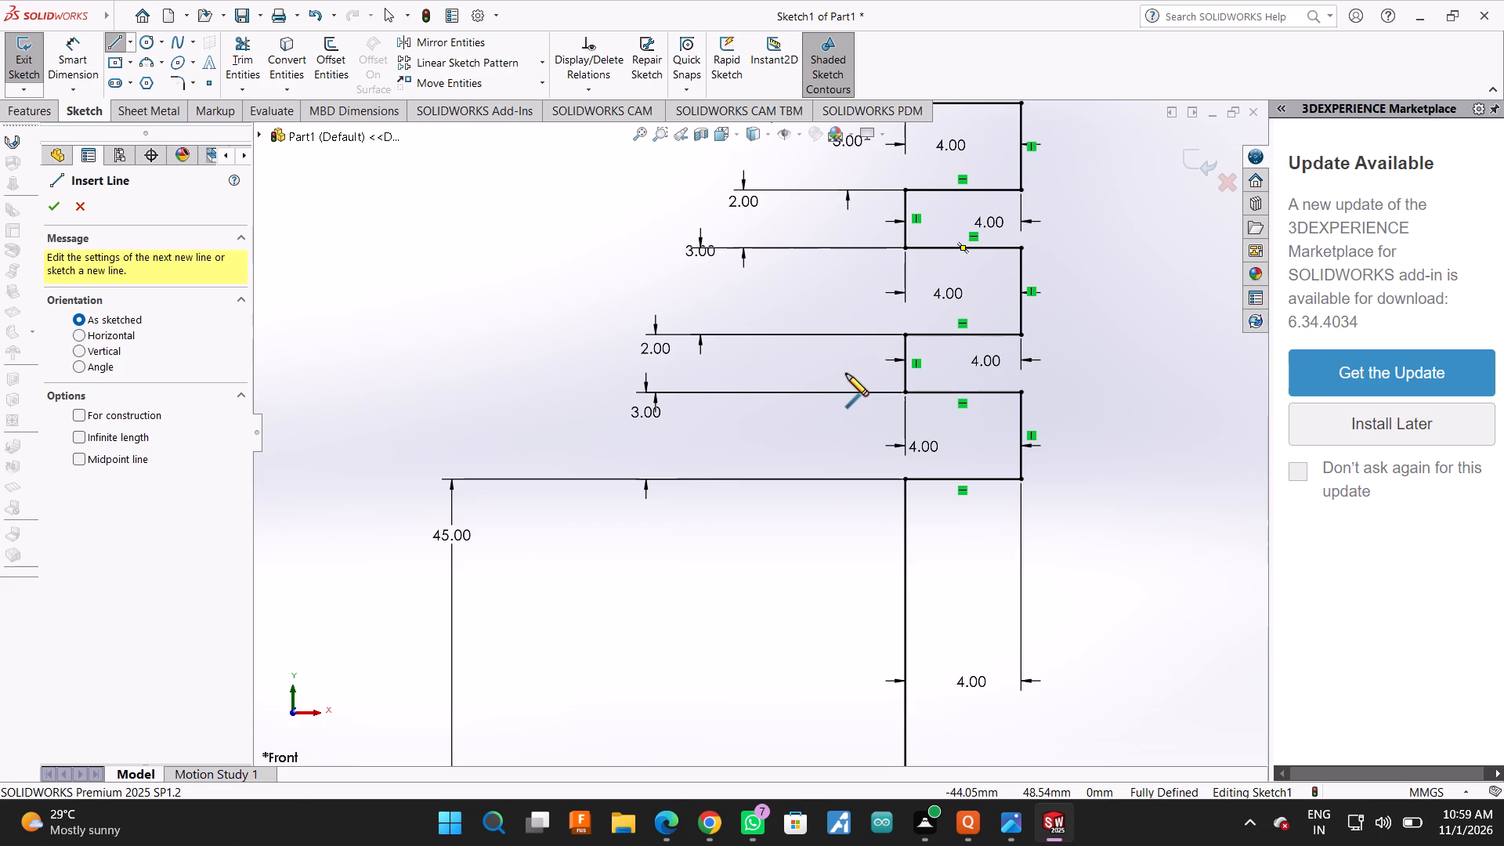
scroll(832, 414, "up", 2)
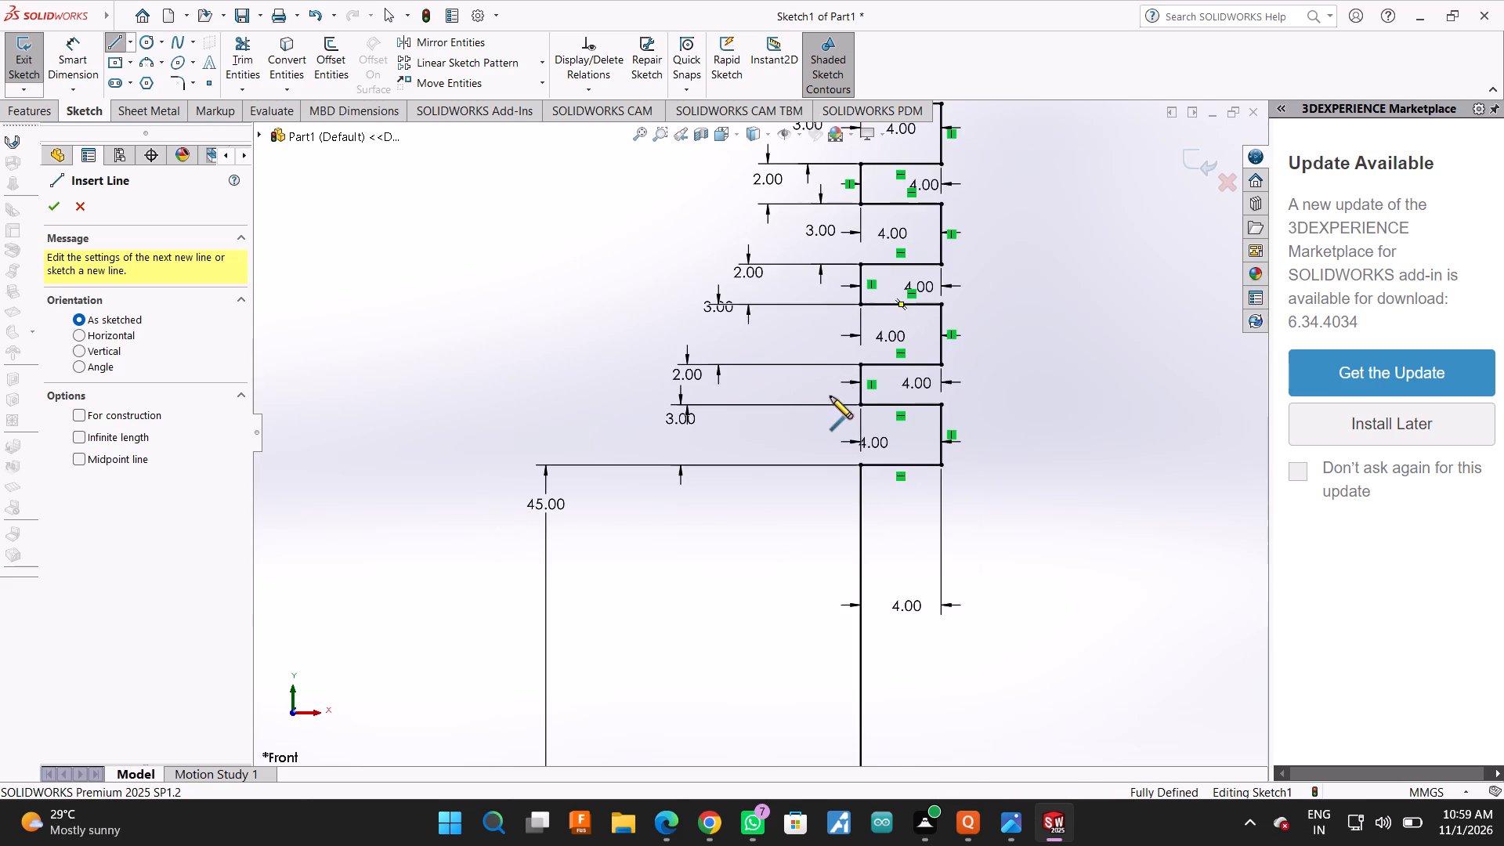
scroll(830, 399, "up", 2)
scroll(857, 240, "down", 3)
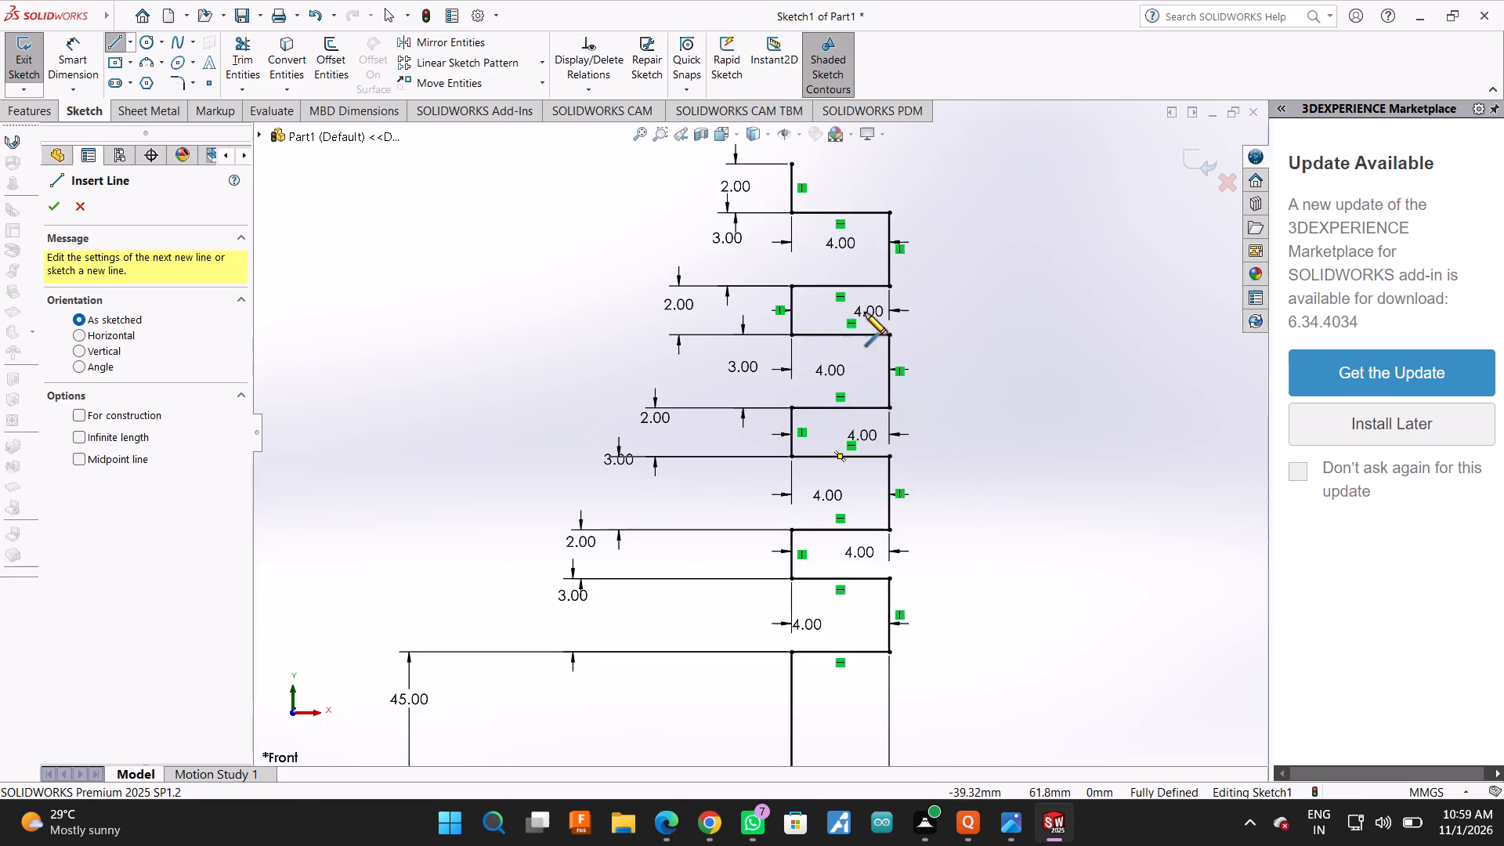
scroll(773, 396, "down", 1)
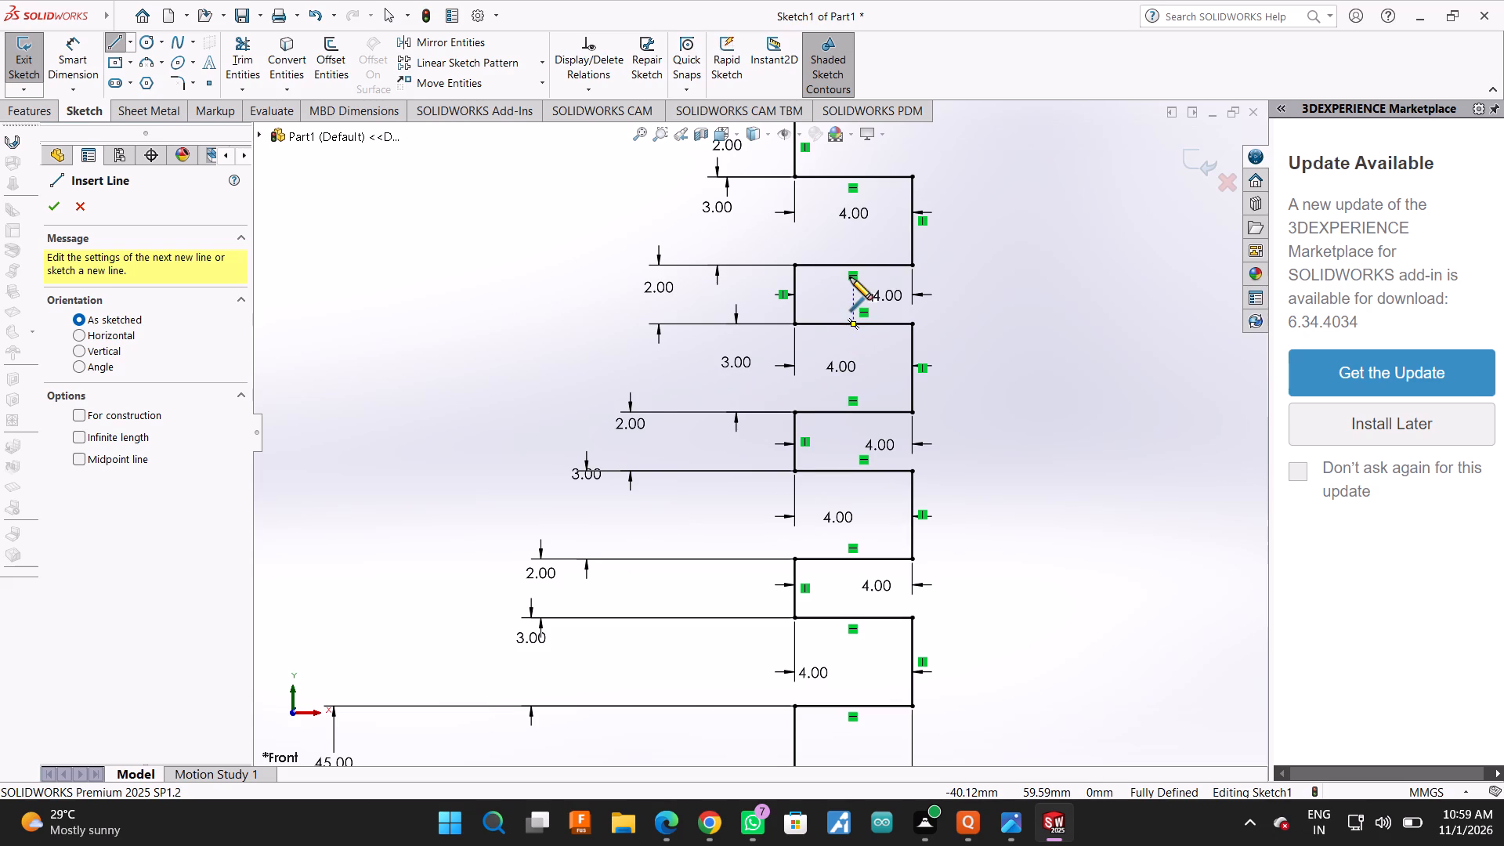
scroll(850, 277, "up", 1)
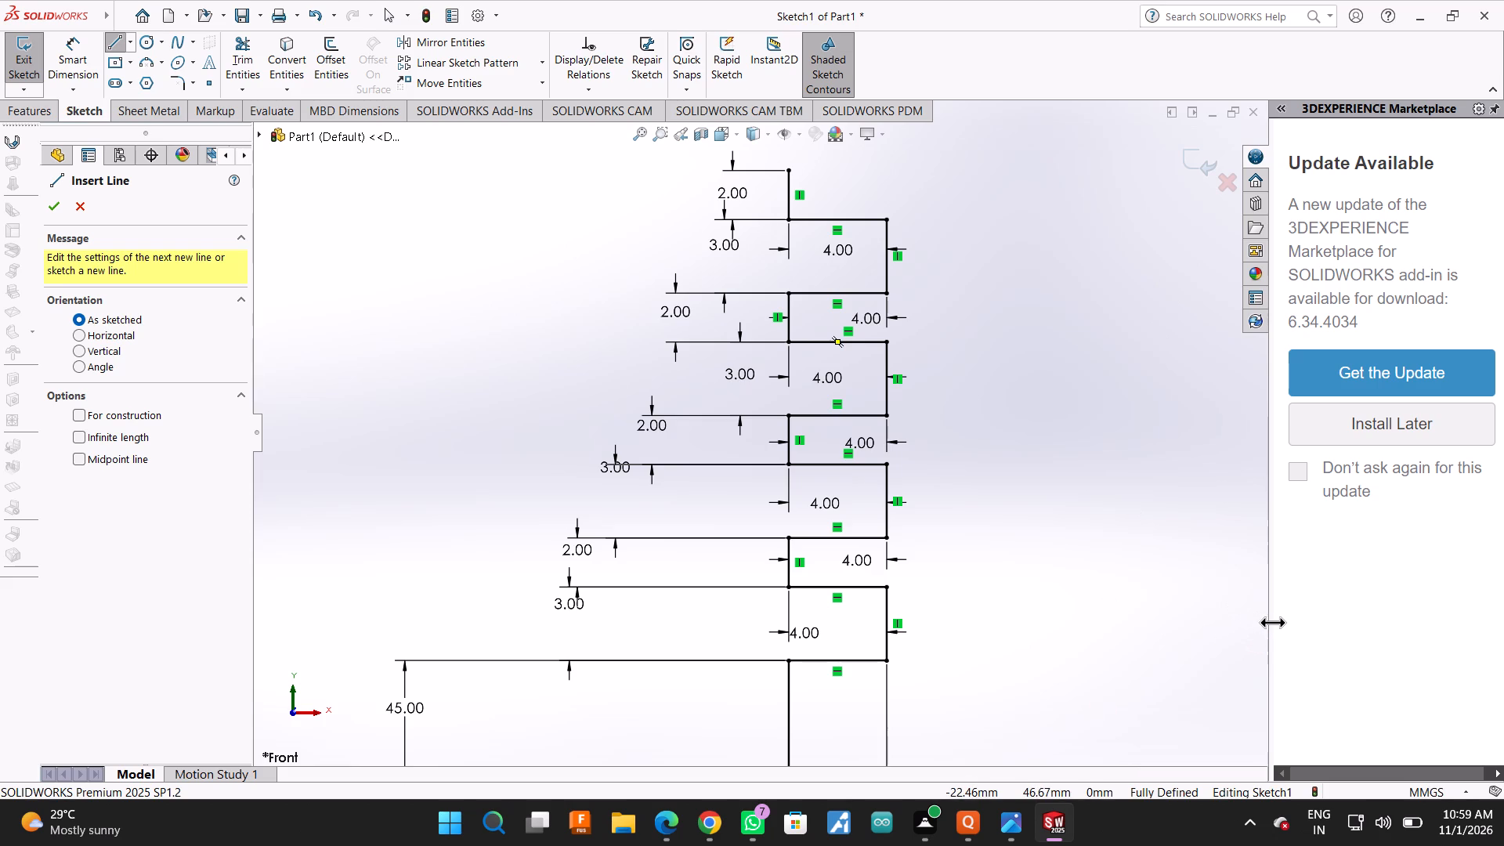
left_click_drag(1272, 622, 1503, 721)
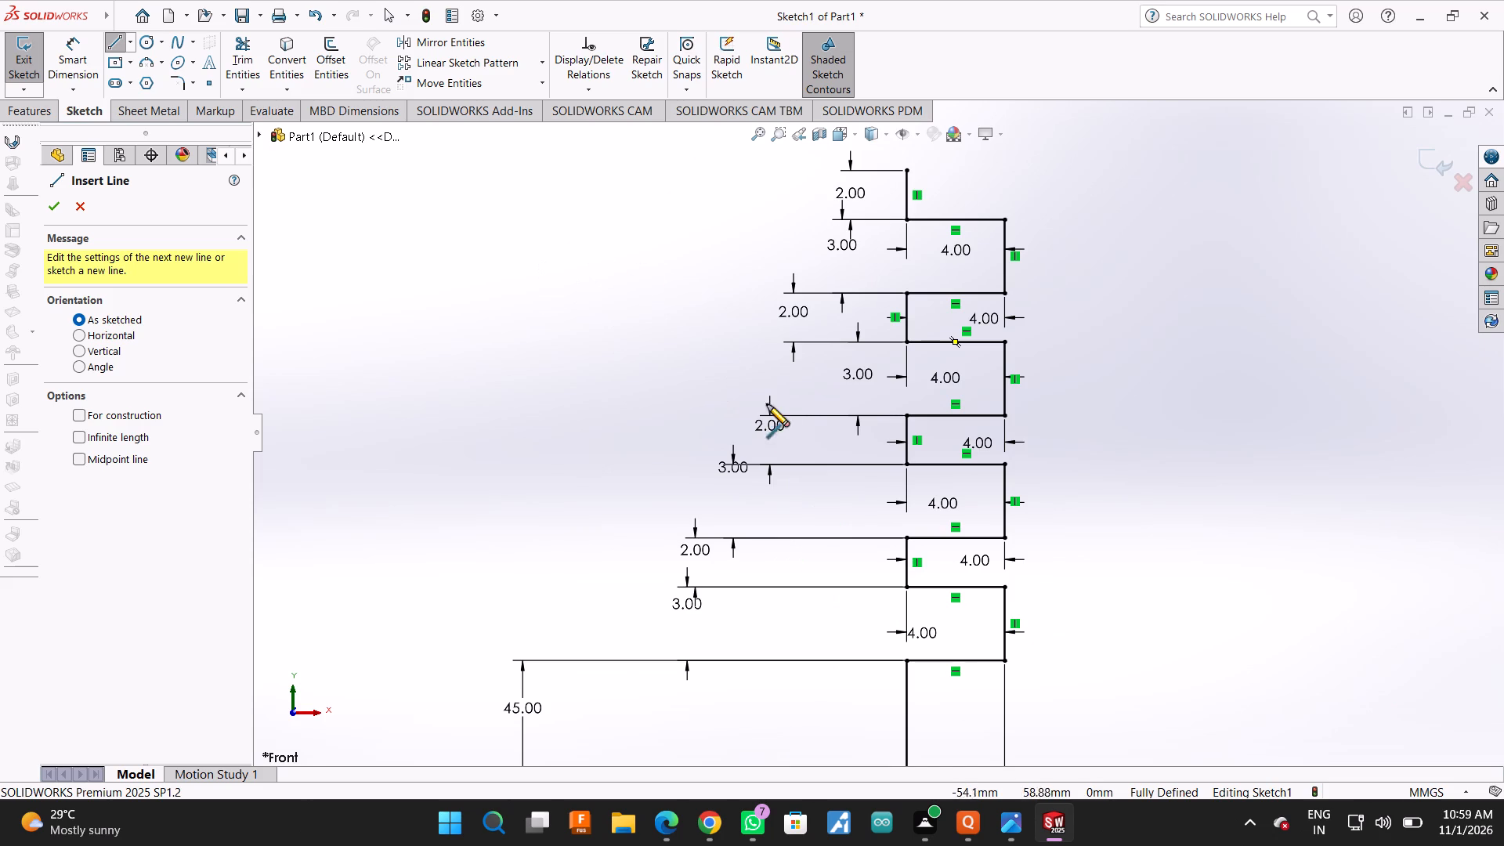
scroll(775, 413, "up", 7)
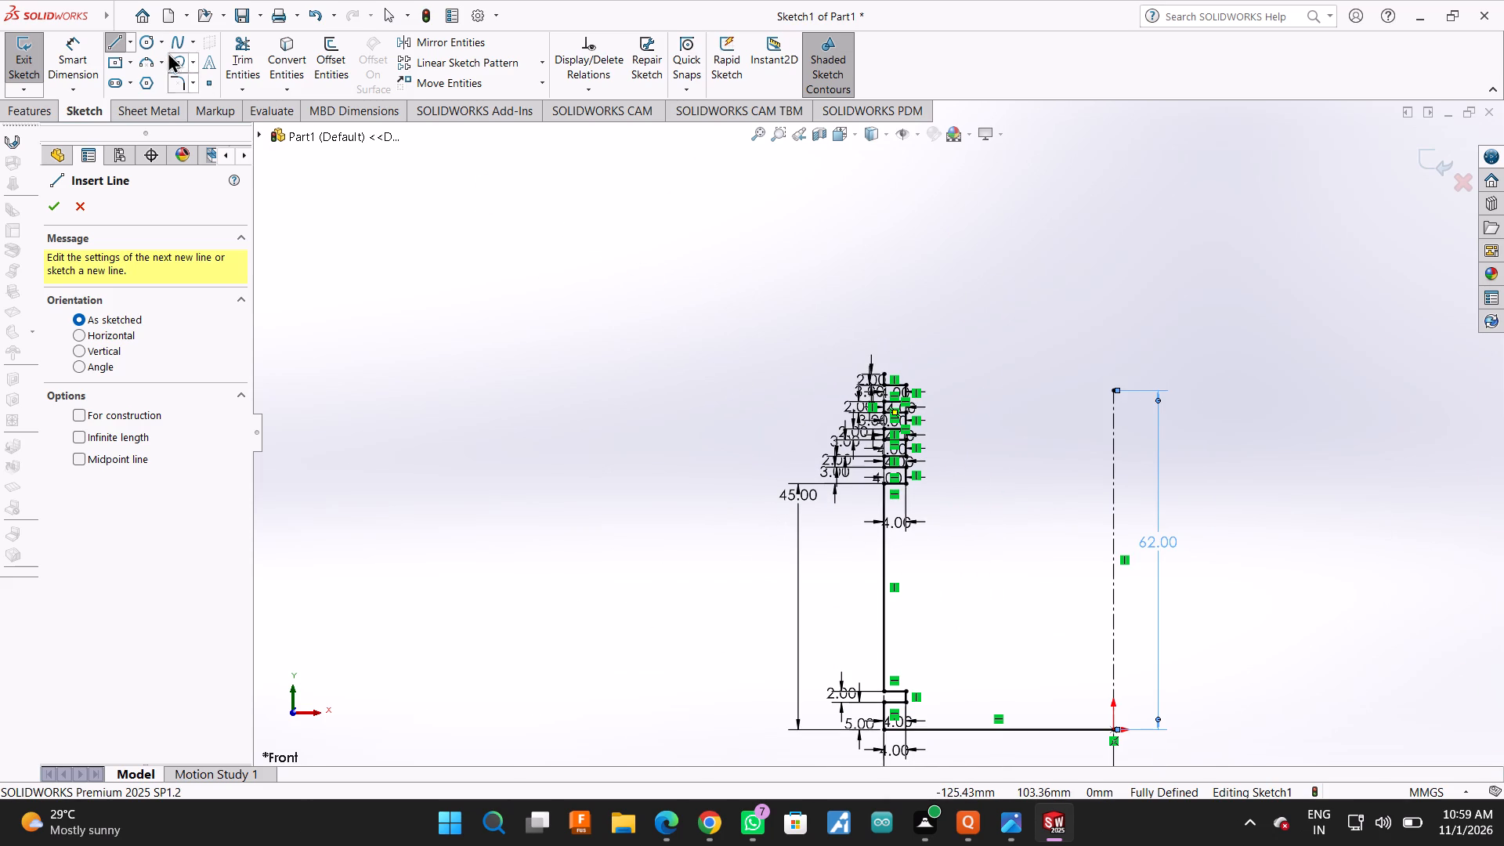
left_click(117, 33)
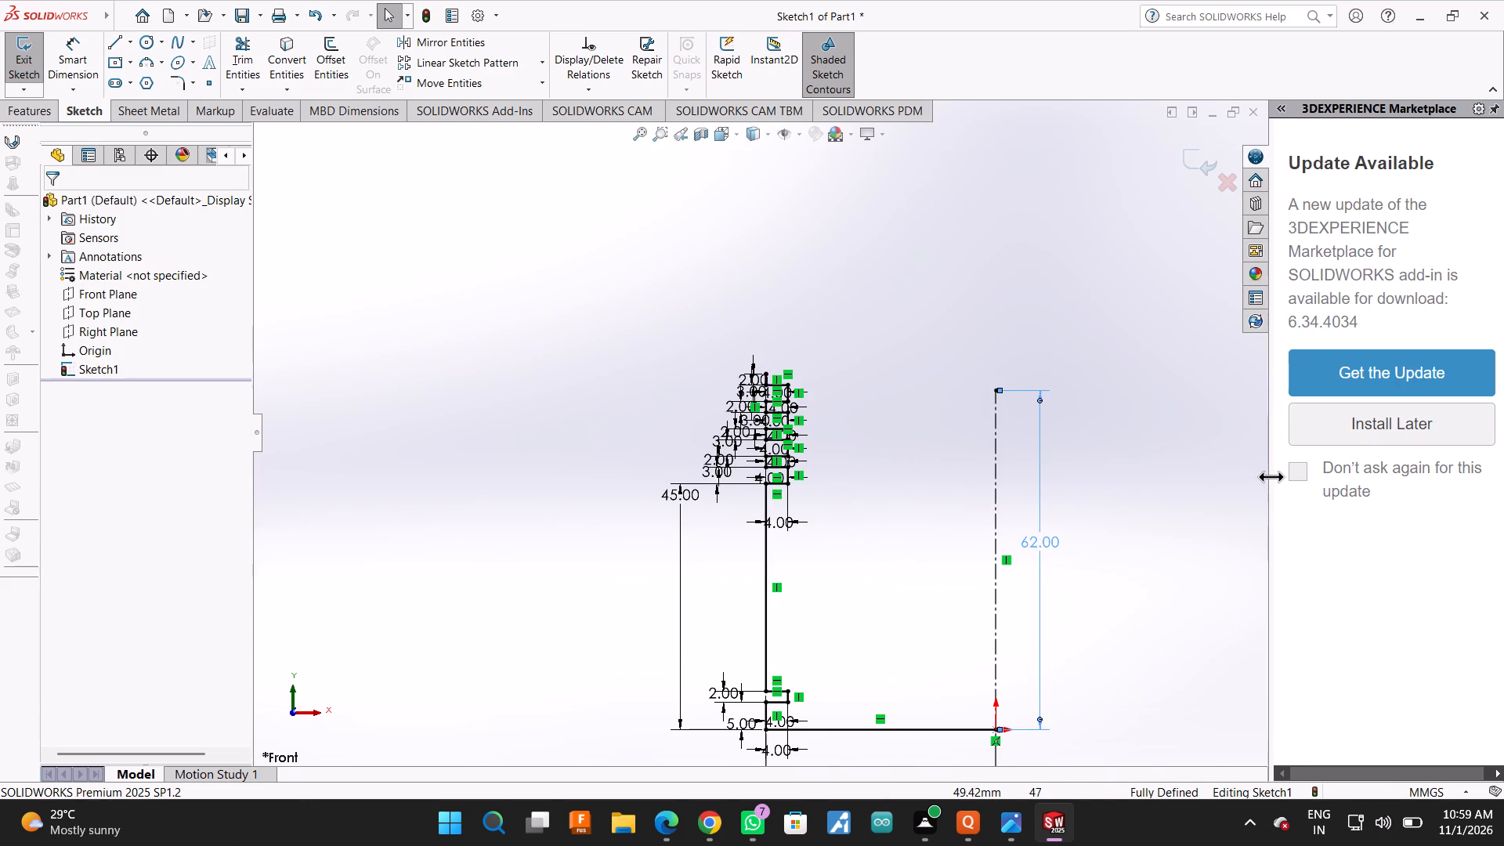
left_click_drag(1271, 476, 1502, 533)
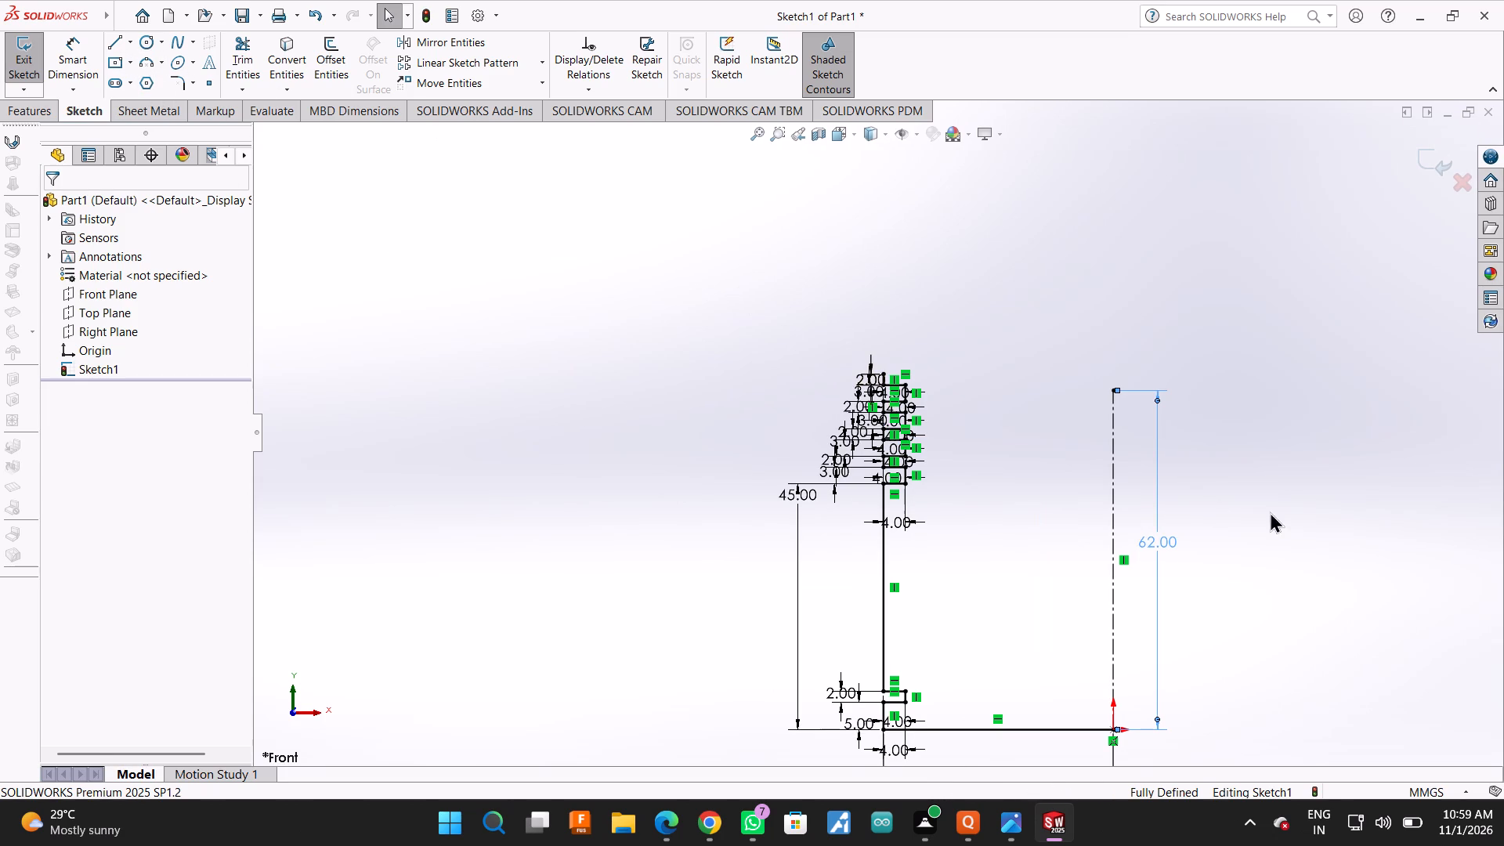
Power trim the vertical centerline above the origin to remove it together with its length dimension.
scroll(1157, 522, "up", 1)
right_click(1157, 522)
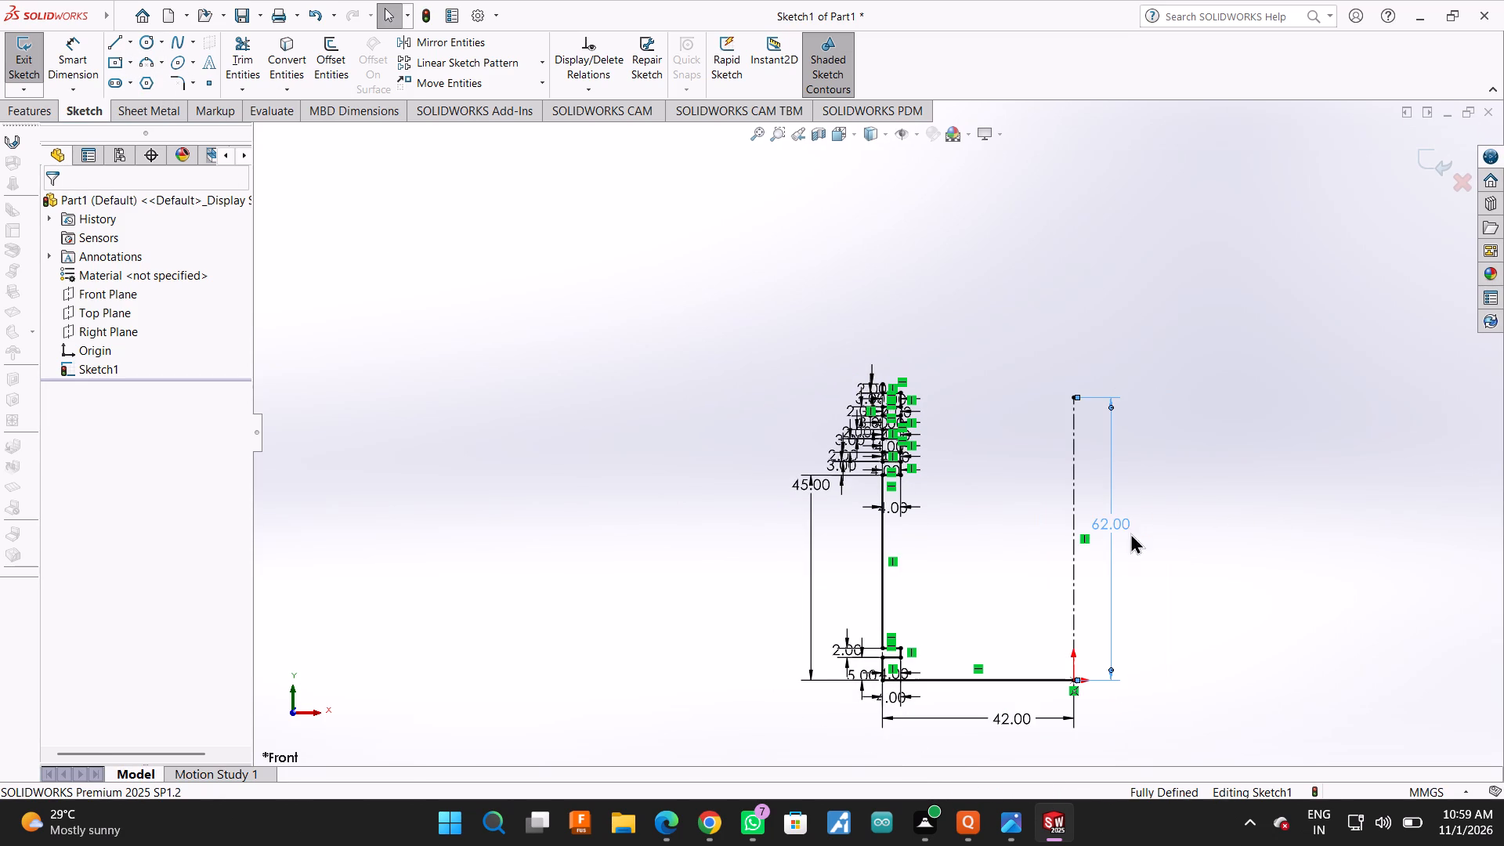
left_click(1196, 606)
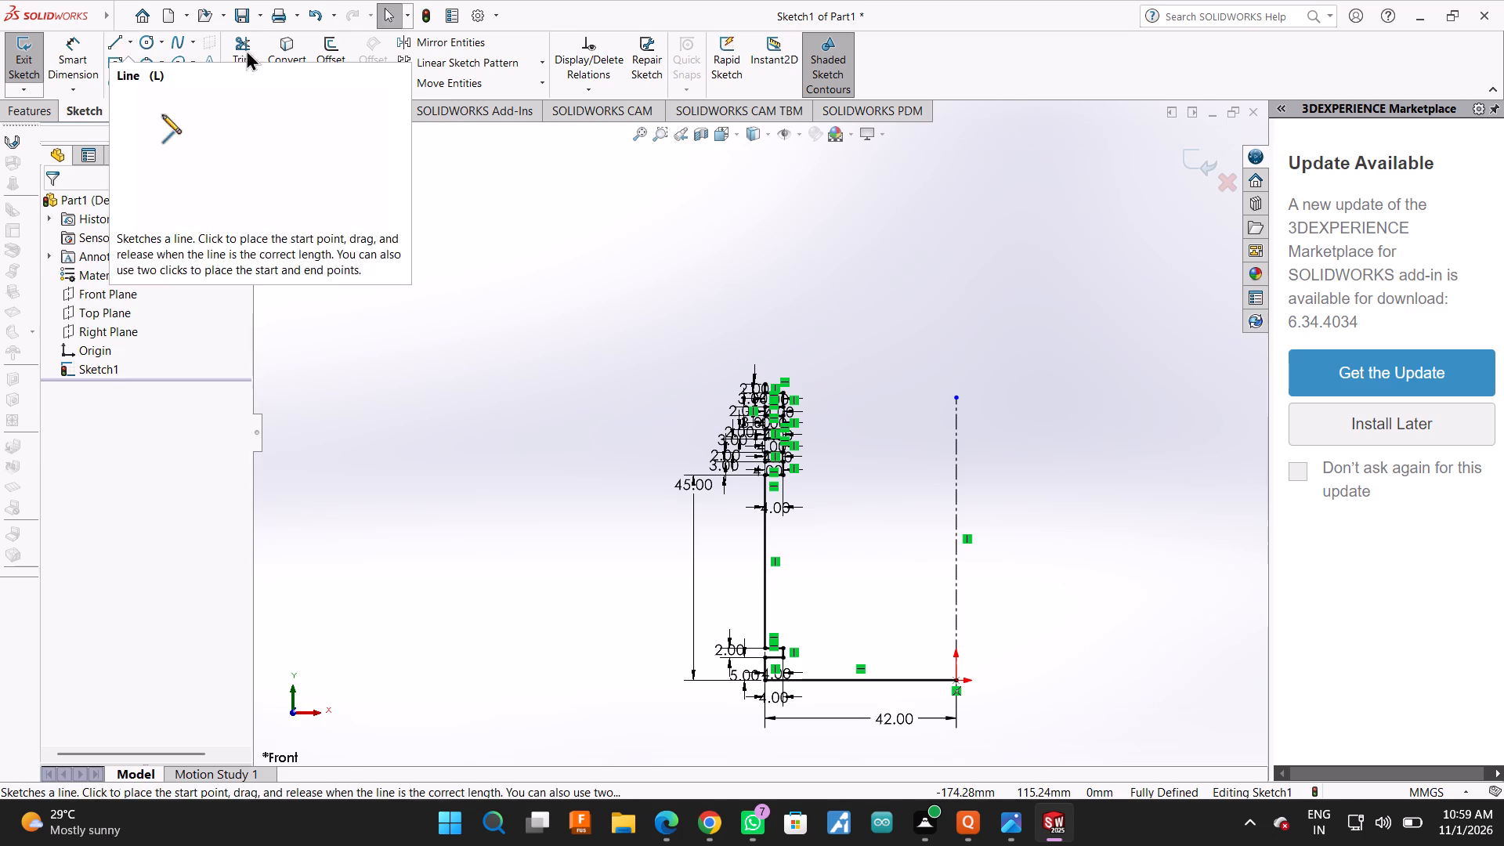
left_click(236, 53)
left_click_drag(933, 488, 1015, 579)
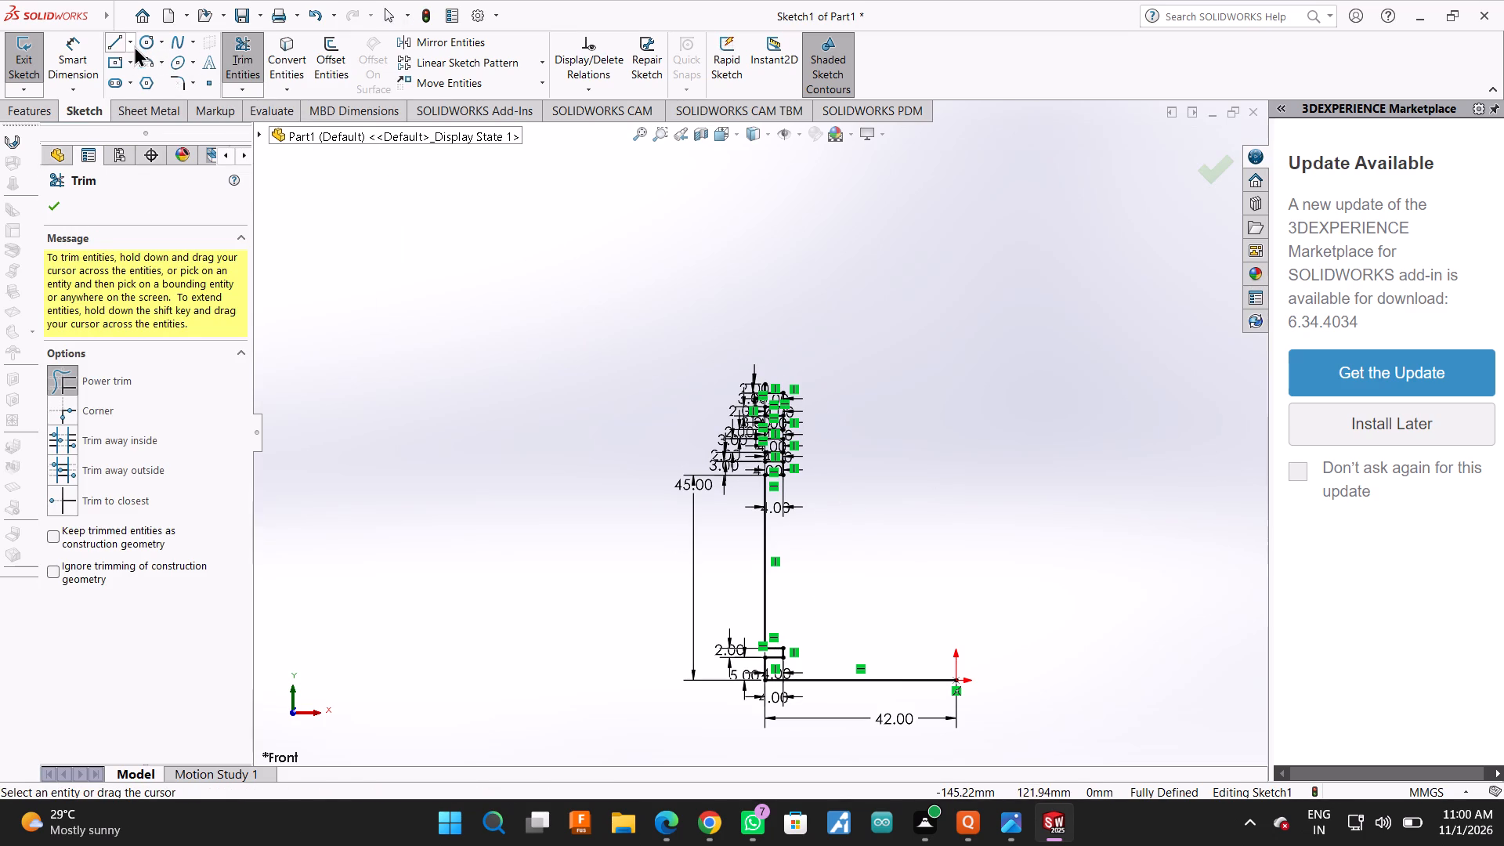
Draw a new vertical centerline 65 mm long from the origin up to the height of the profile's top endpoint.
left_click(133, 45)
left_click(161, 86)
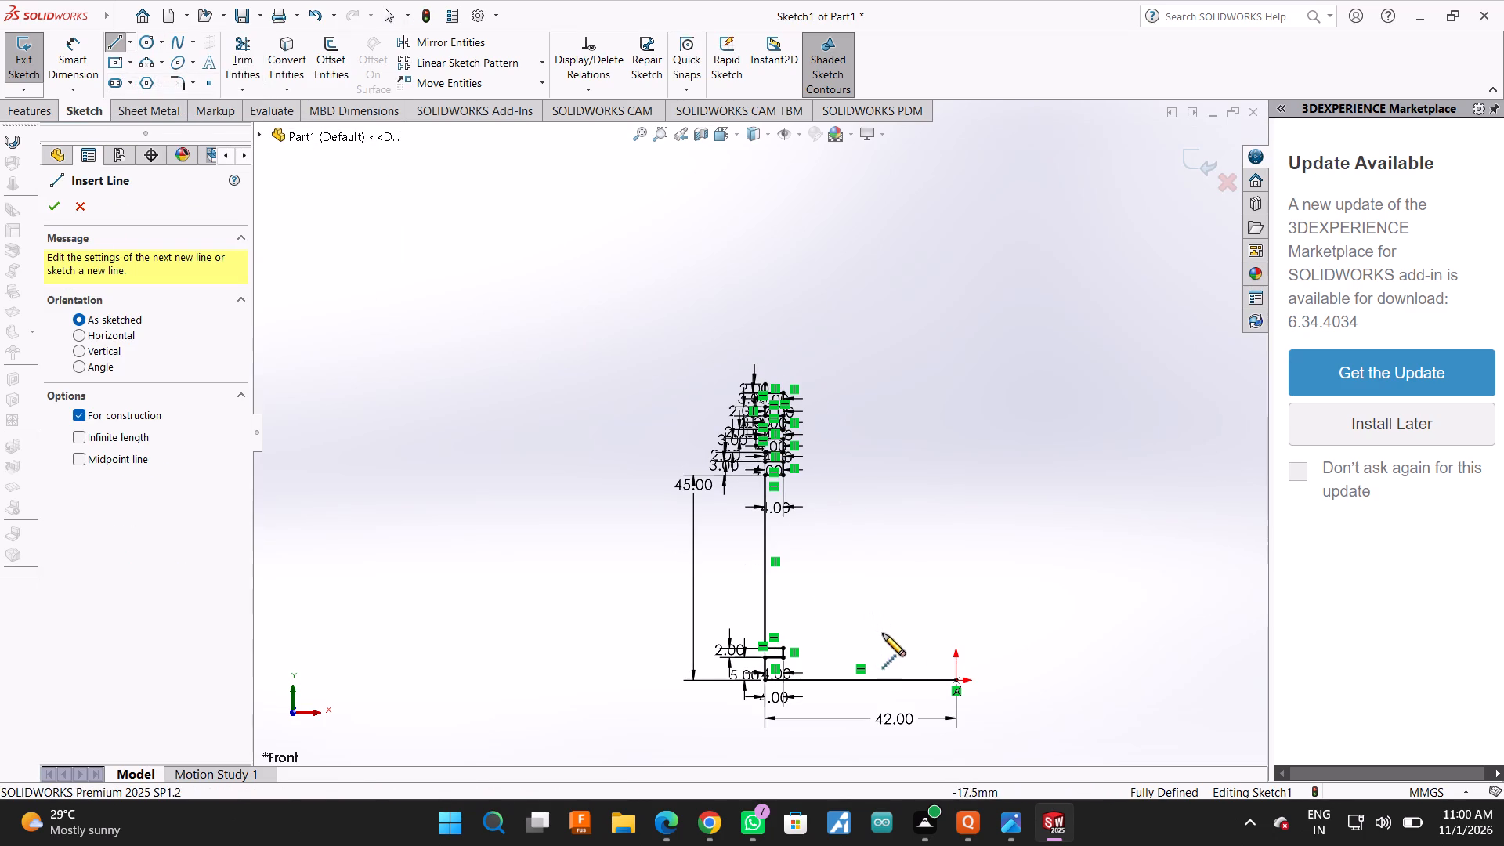
scroll(910, 643, "down", 2)
left_click(960, 672)
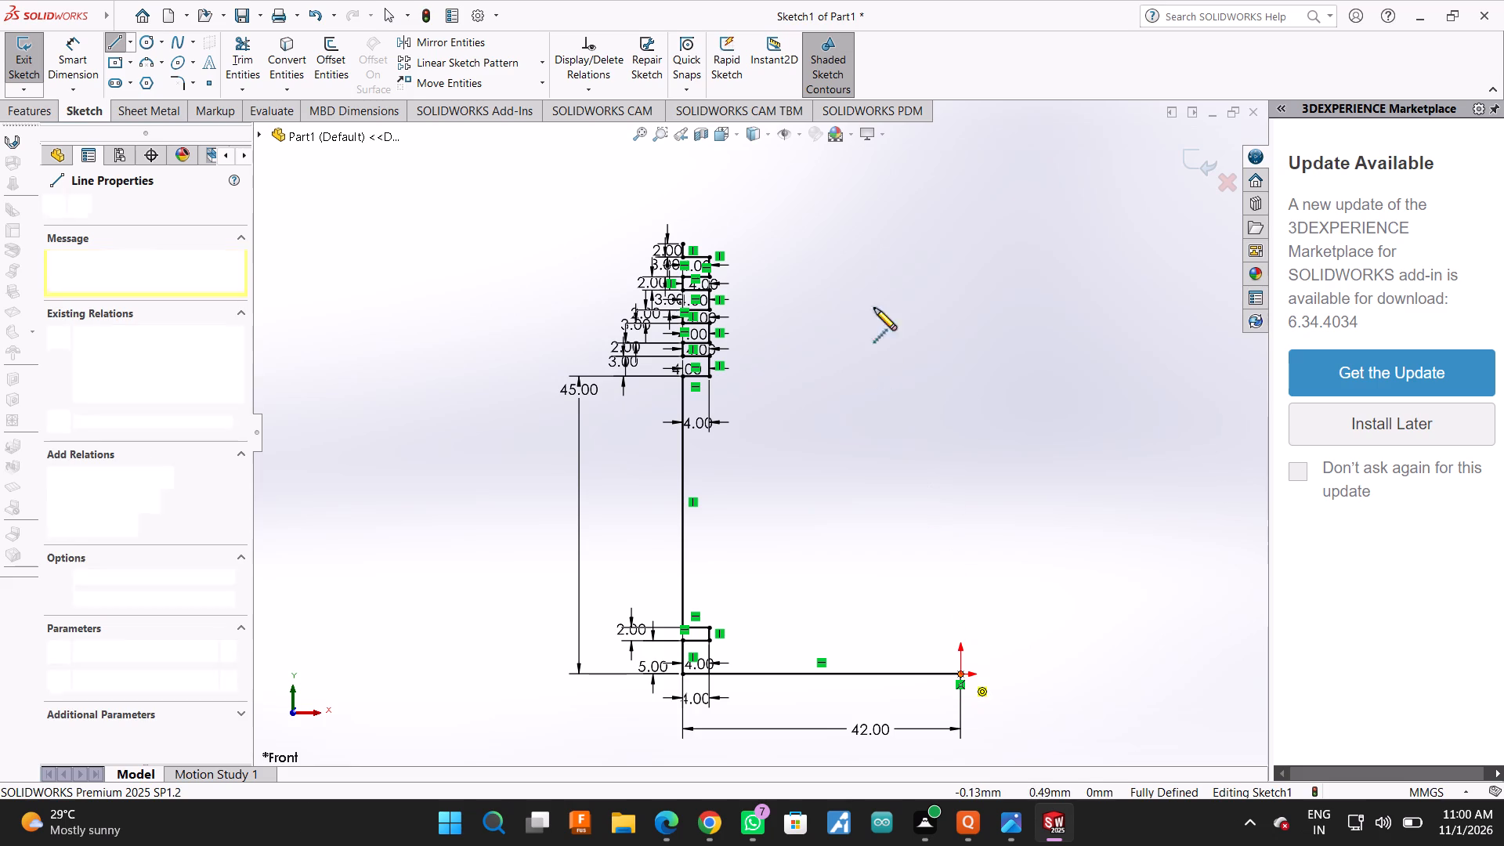
left_click(957, 248)
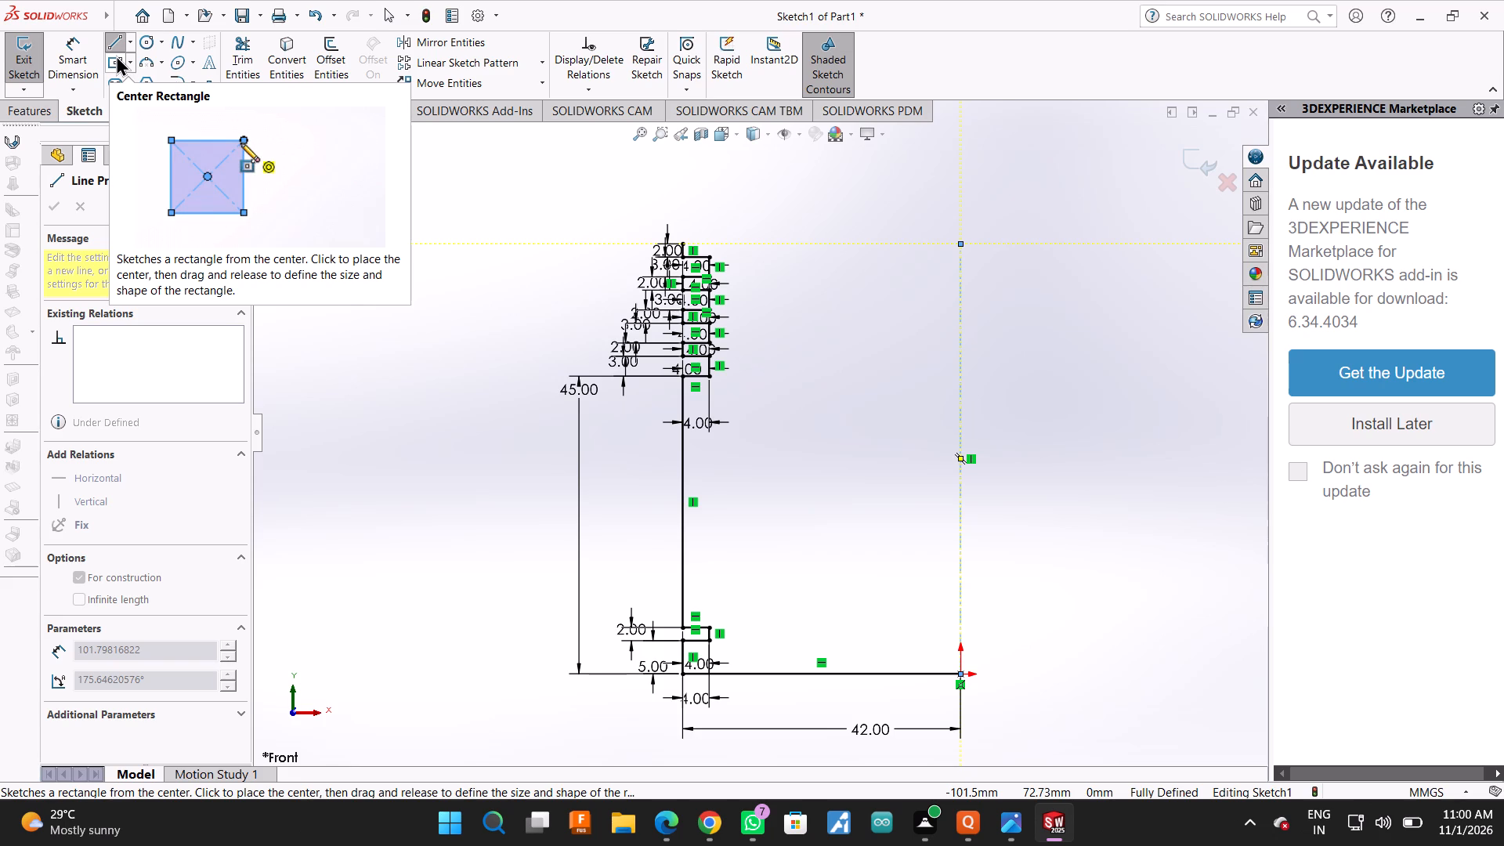
scroll(859, 276, "down", 3)
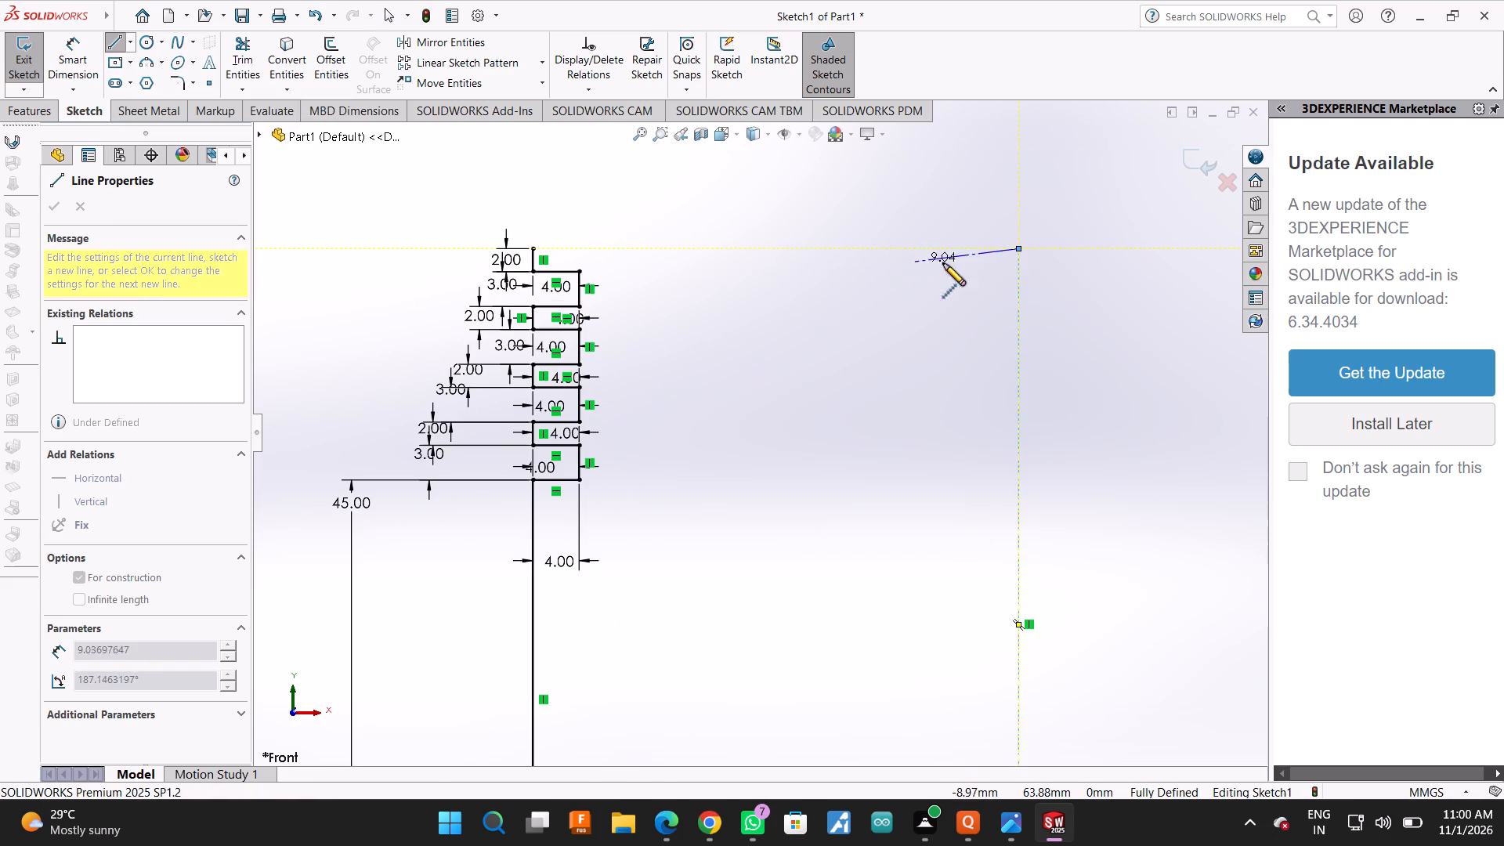
key("Escape")
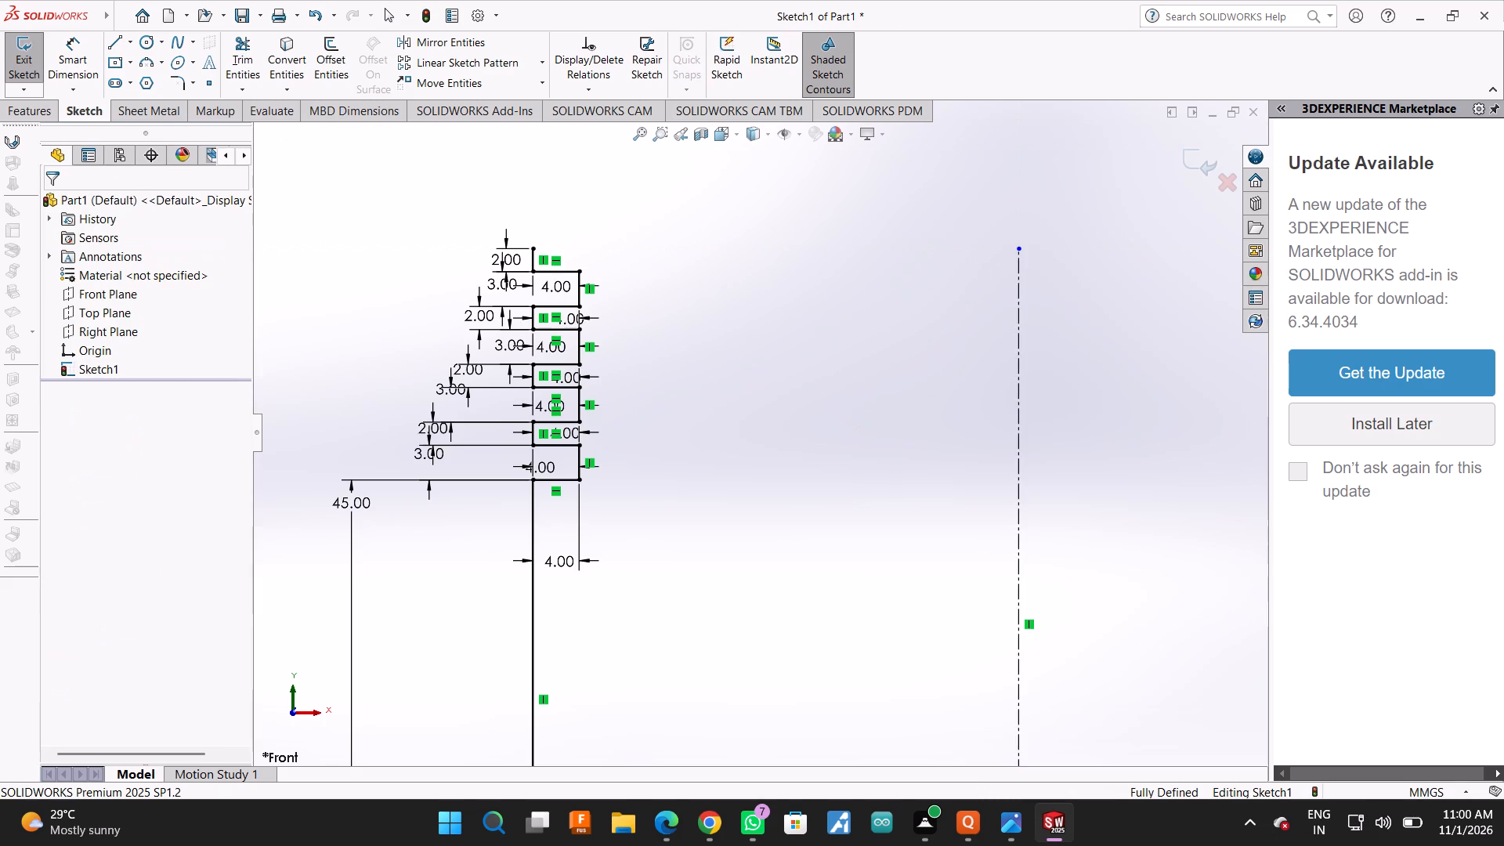
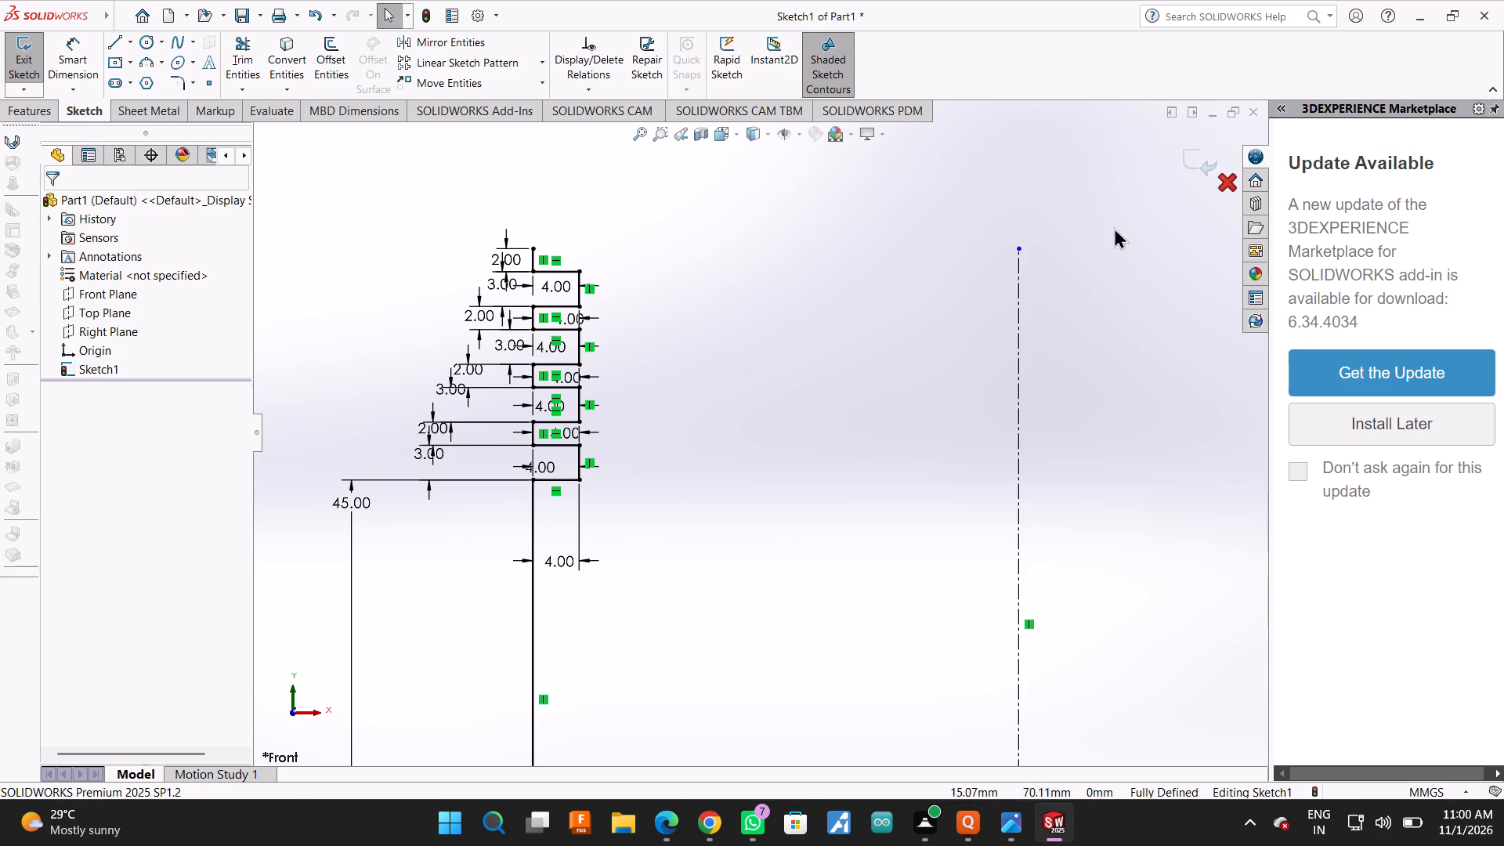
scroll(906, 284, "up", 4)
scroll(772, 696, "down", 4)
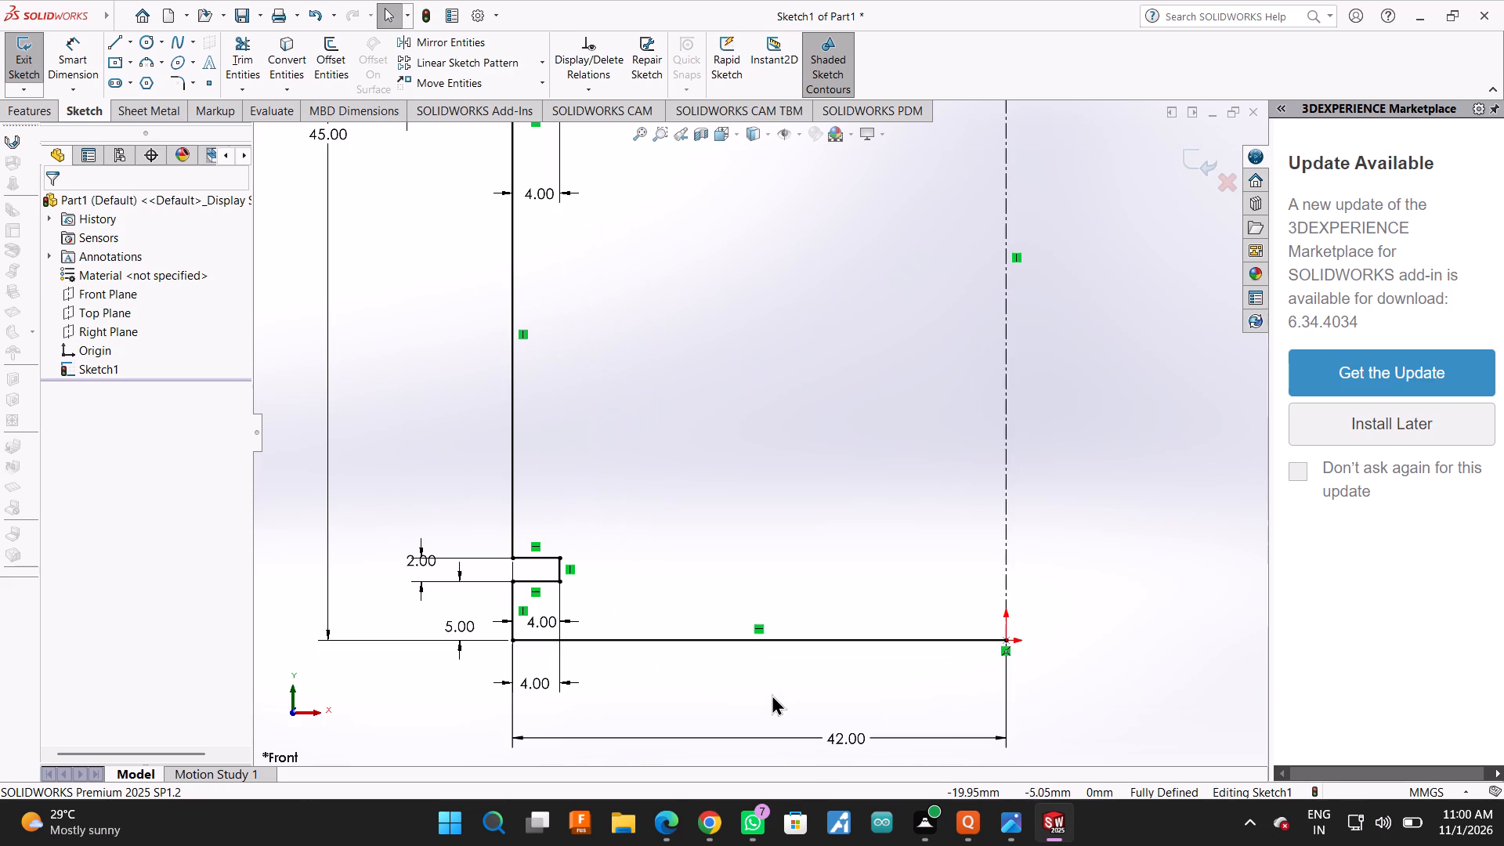
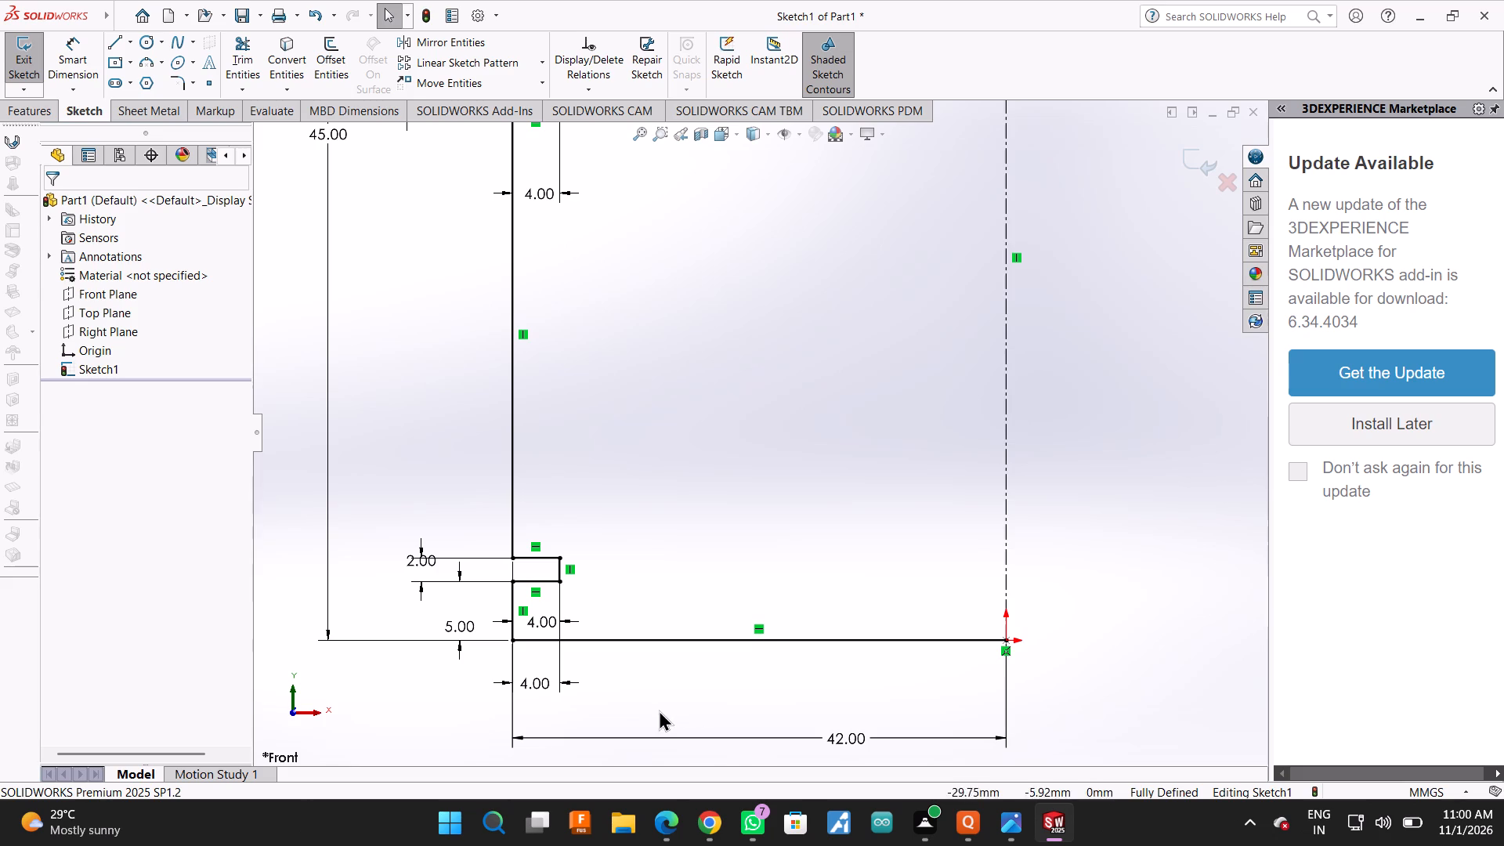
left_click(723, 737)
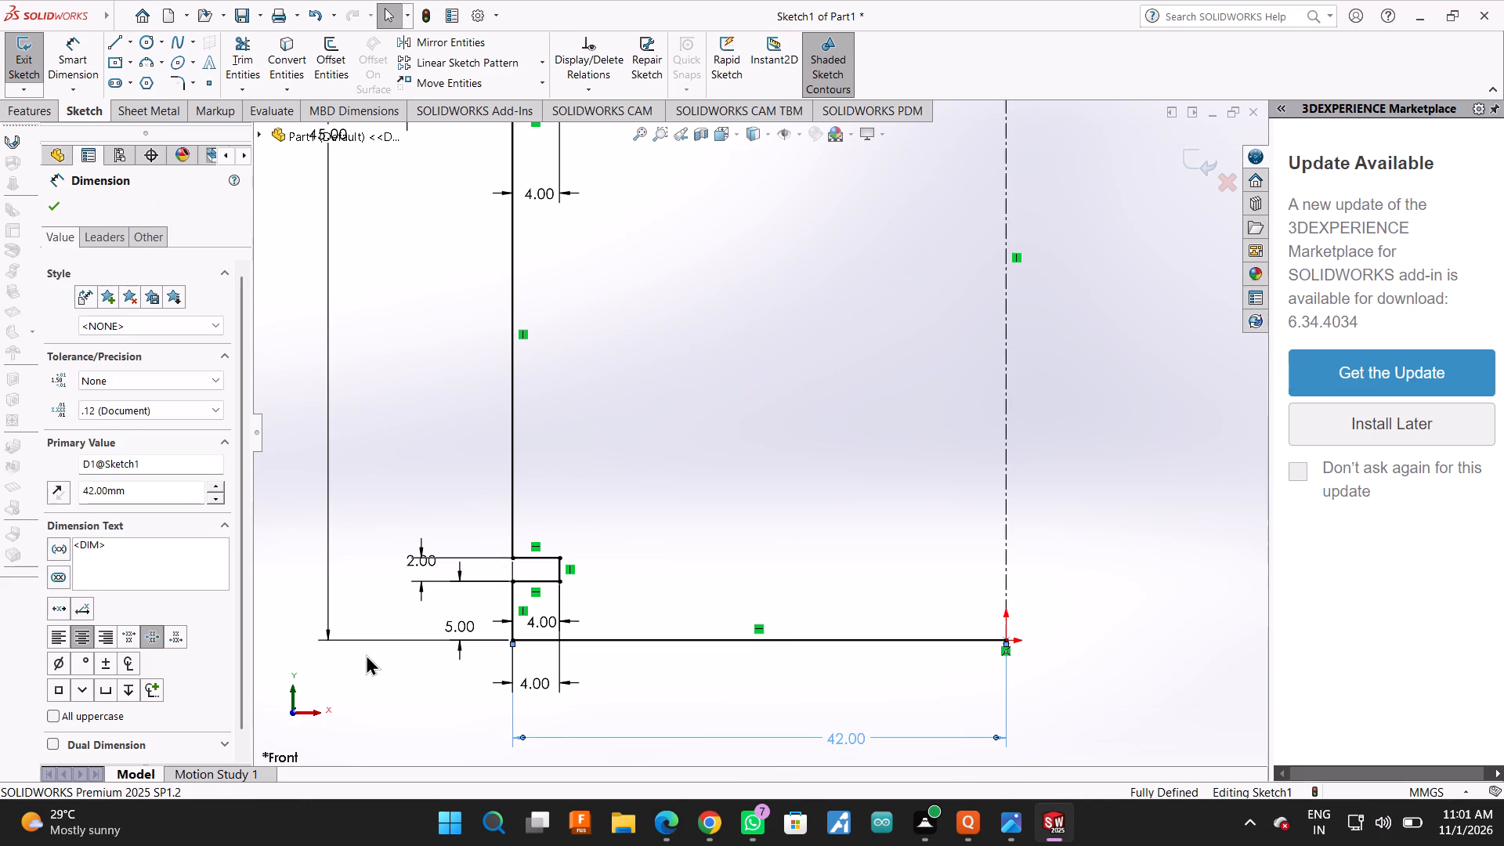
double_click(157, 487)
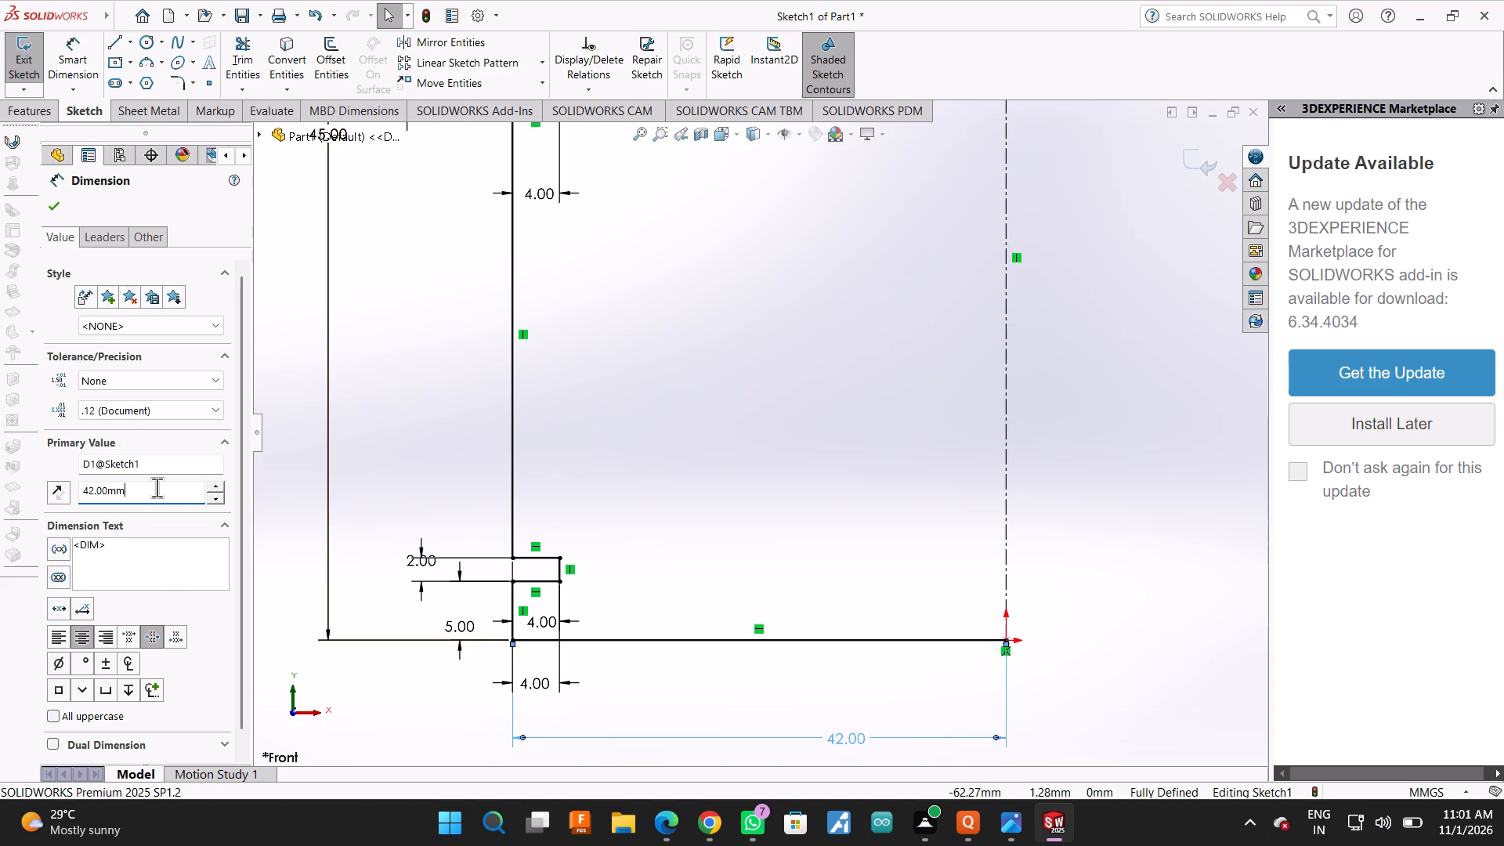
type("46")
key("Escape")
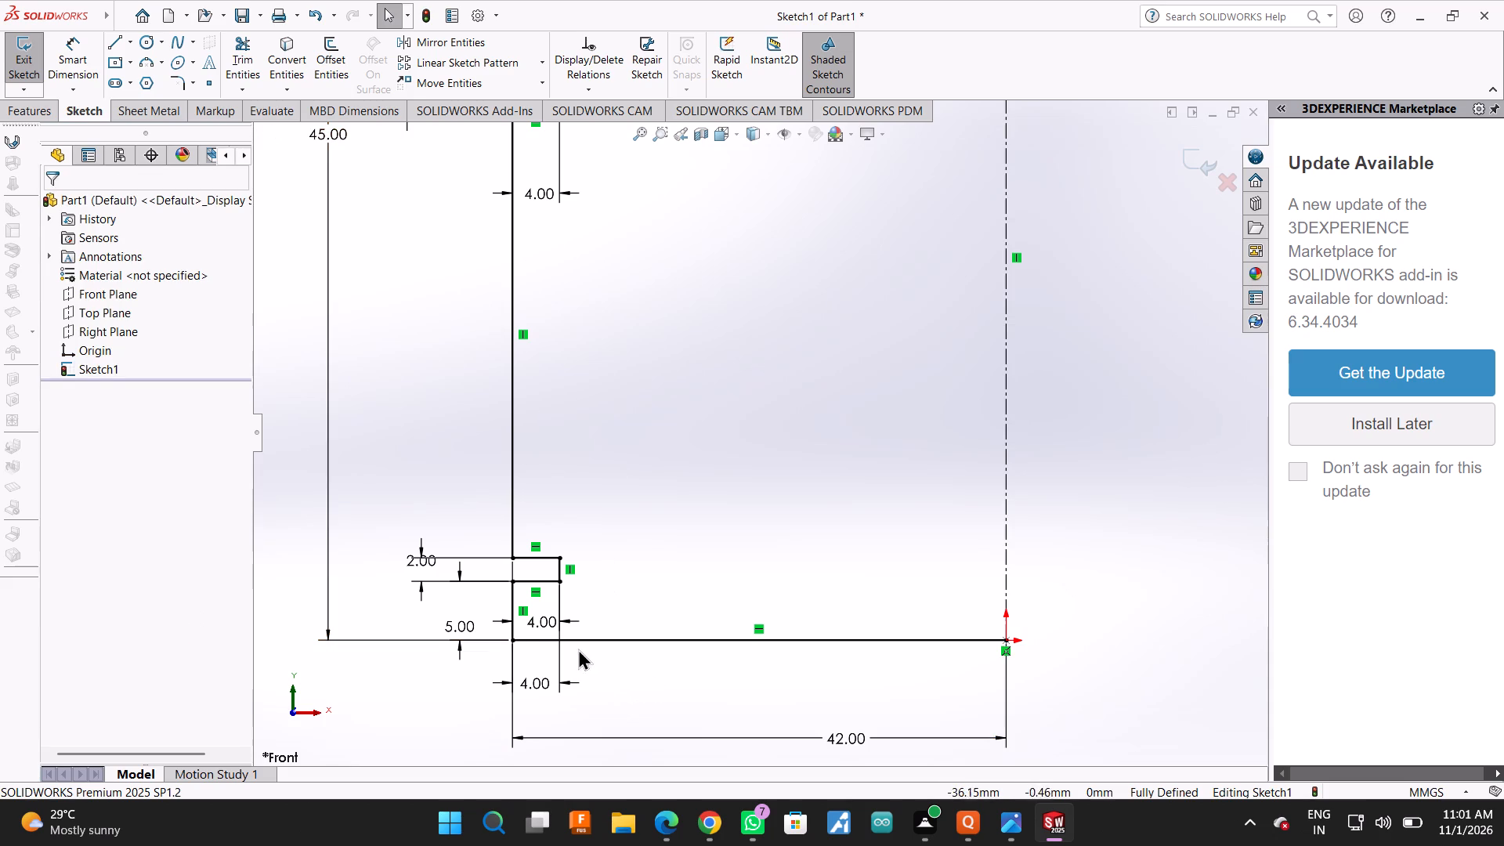
Open the properties of the horizontal dimension on the profile's bottom edge, between its outer corner and the origin.
left_click(670, 735)
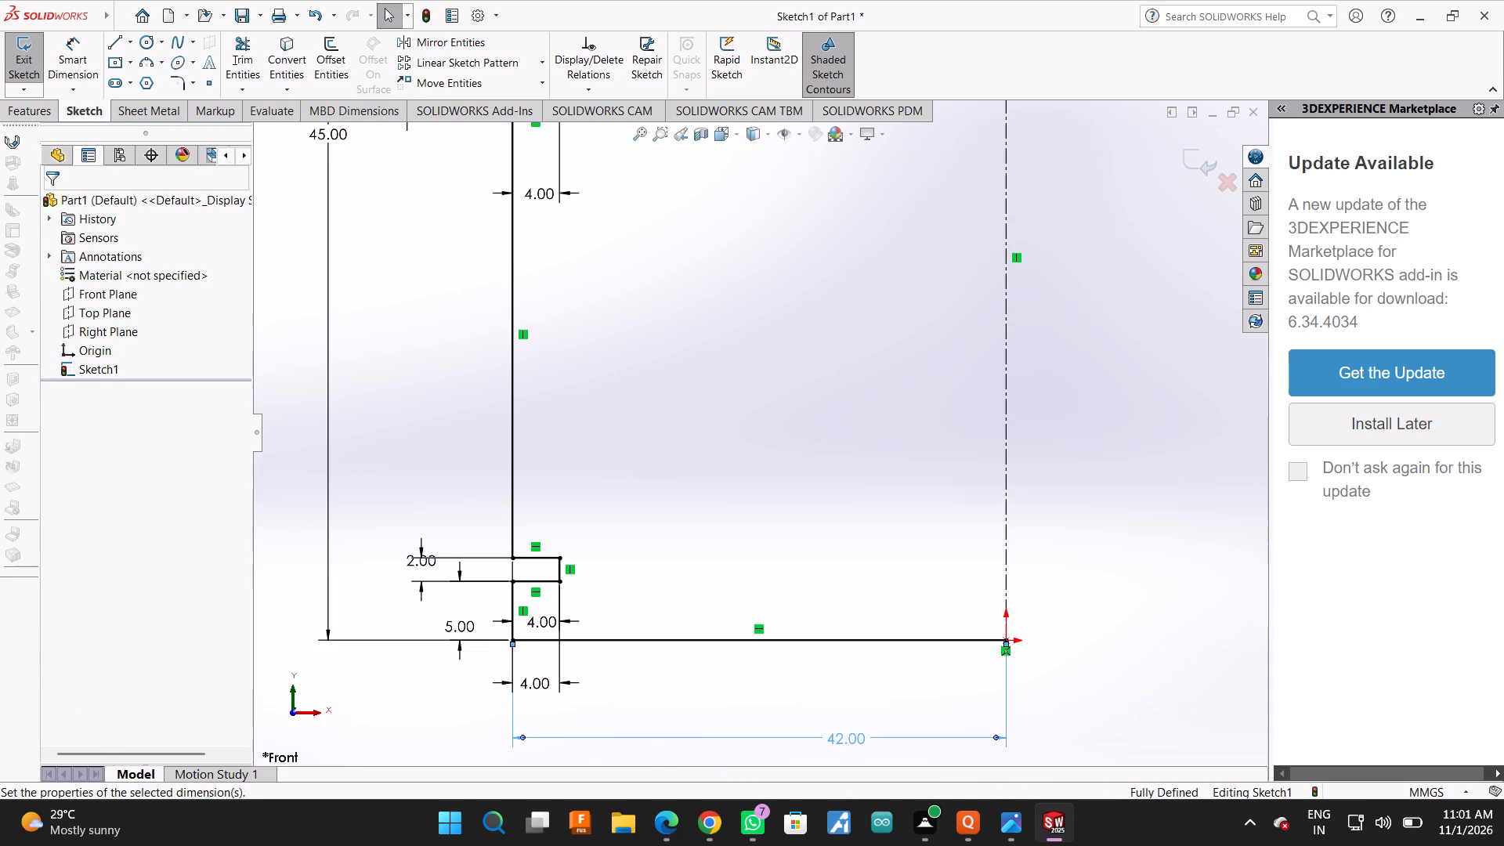
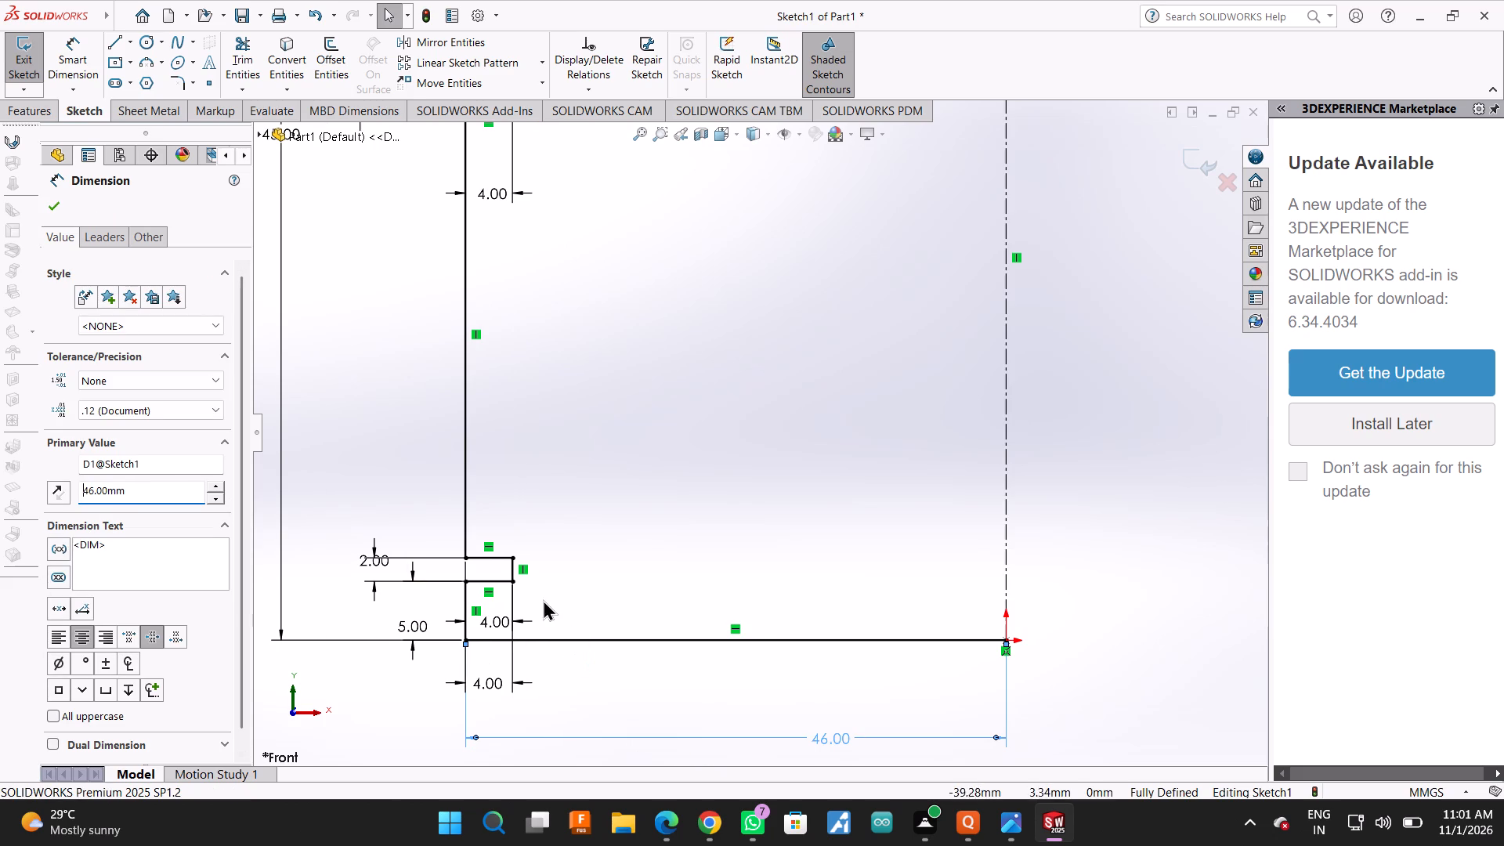
Add a driven horizontal dimension from the lower notch's inner bottom corner to the vertical centerline, placed above the overall bottom width dimension.
left_click(515, 571)
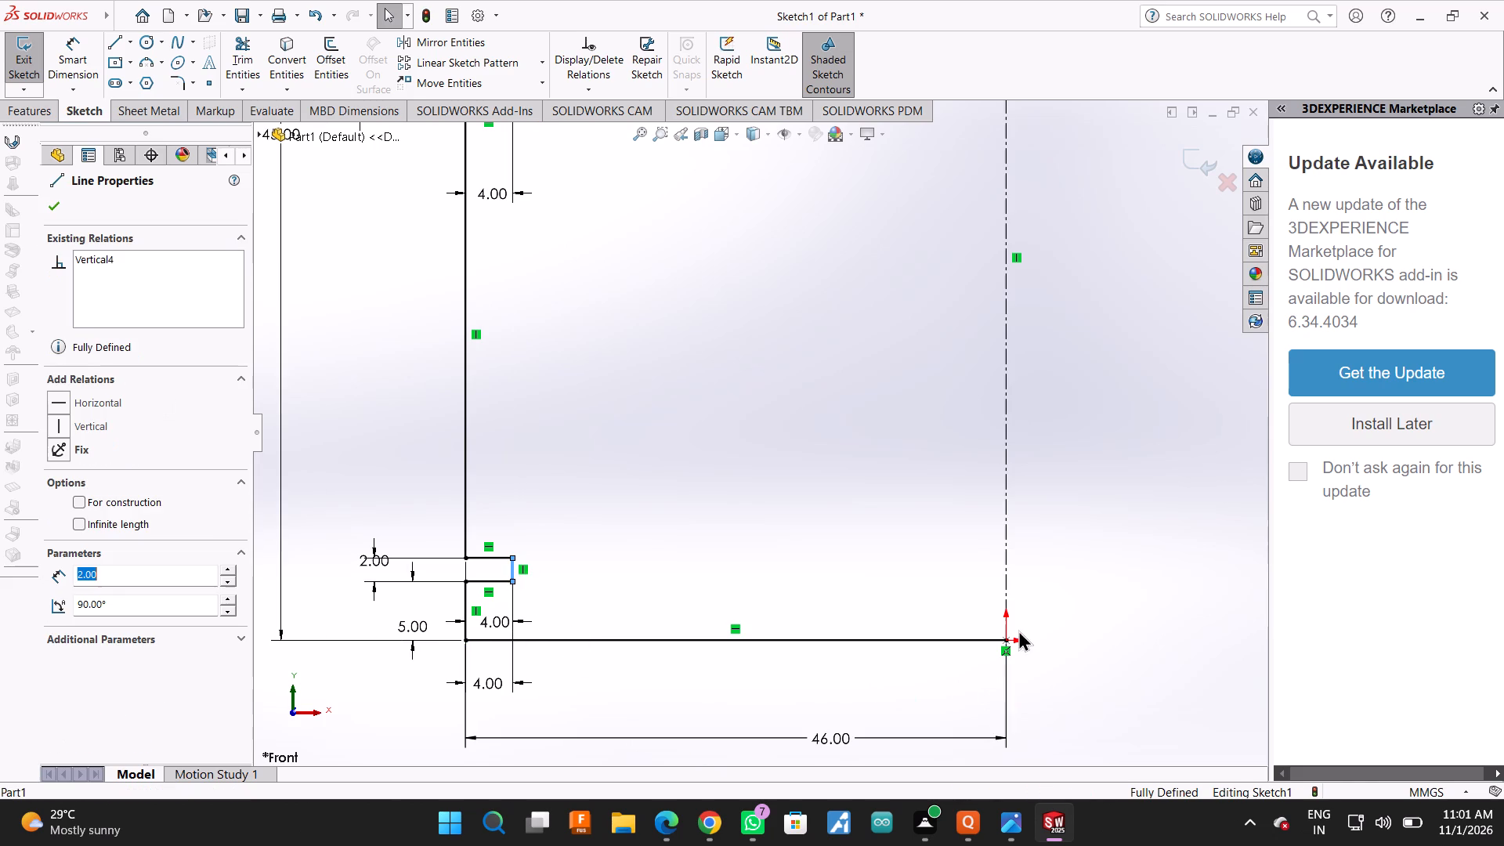
left_click(1007, 598)
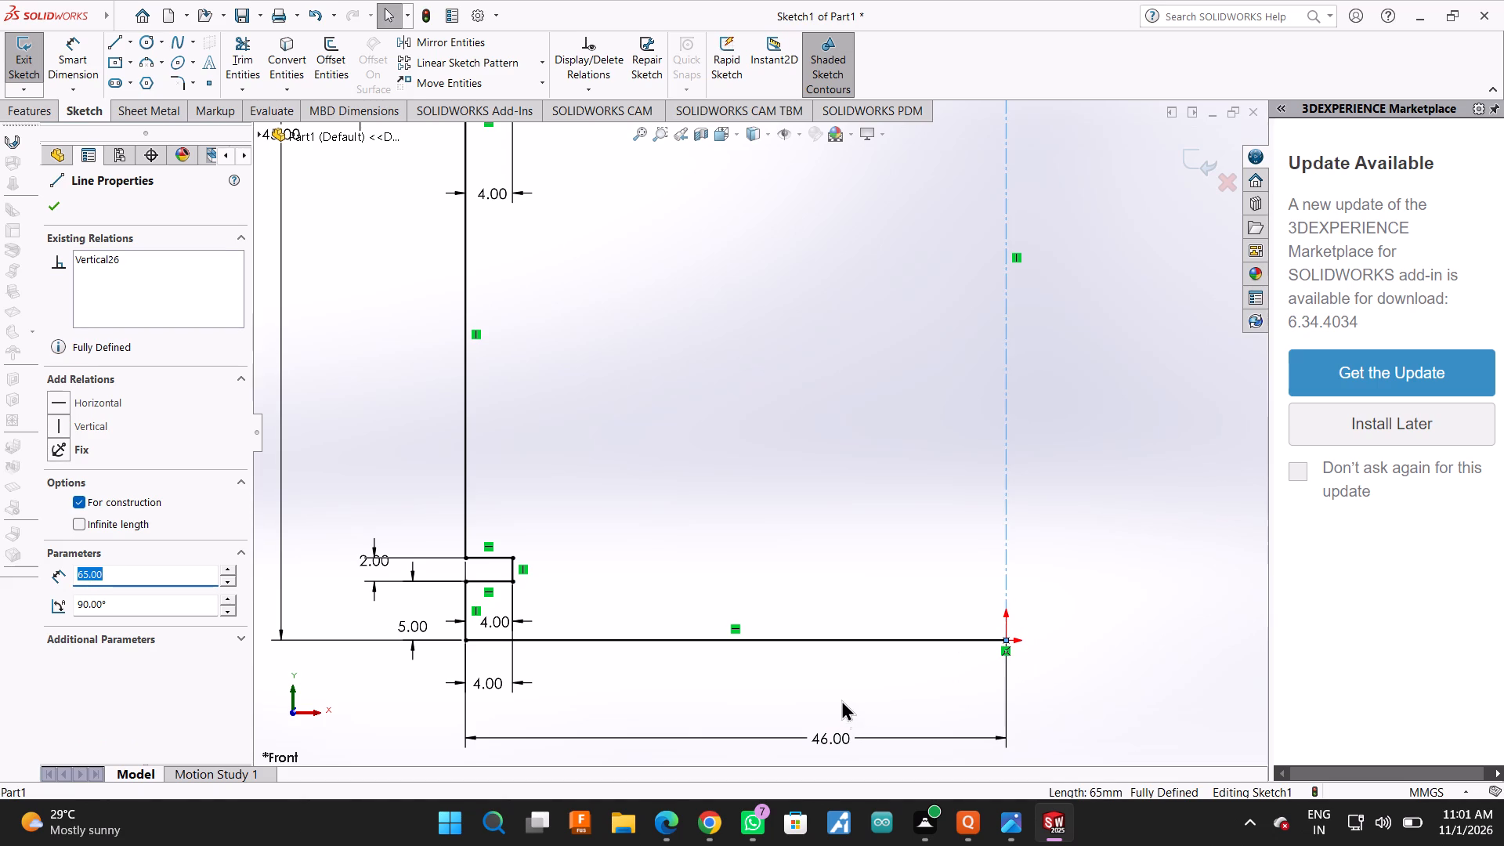
left_click(60, 37)
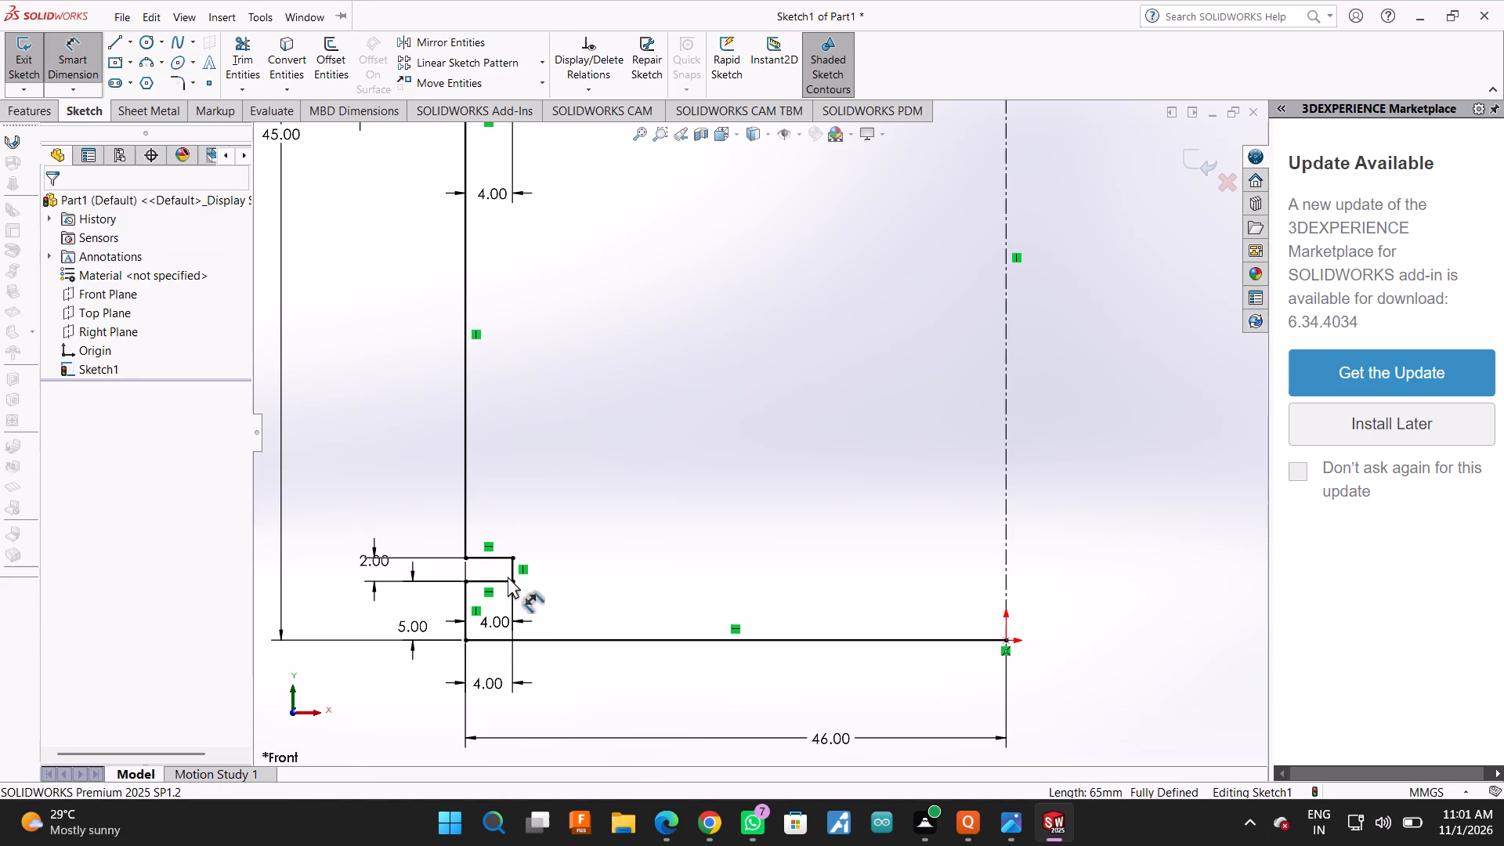
left_click(512, 579)
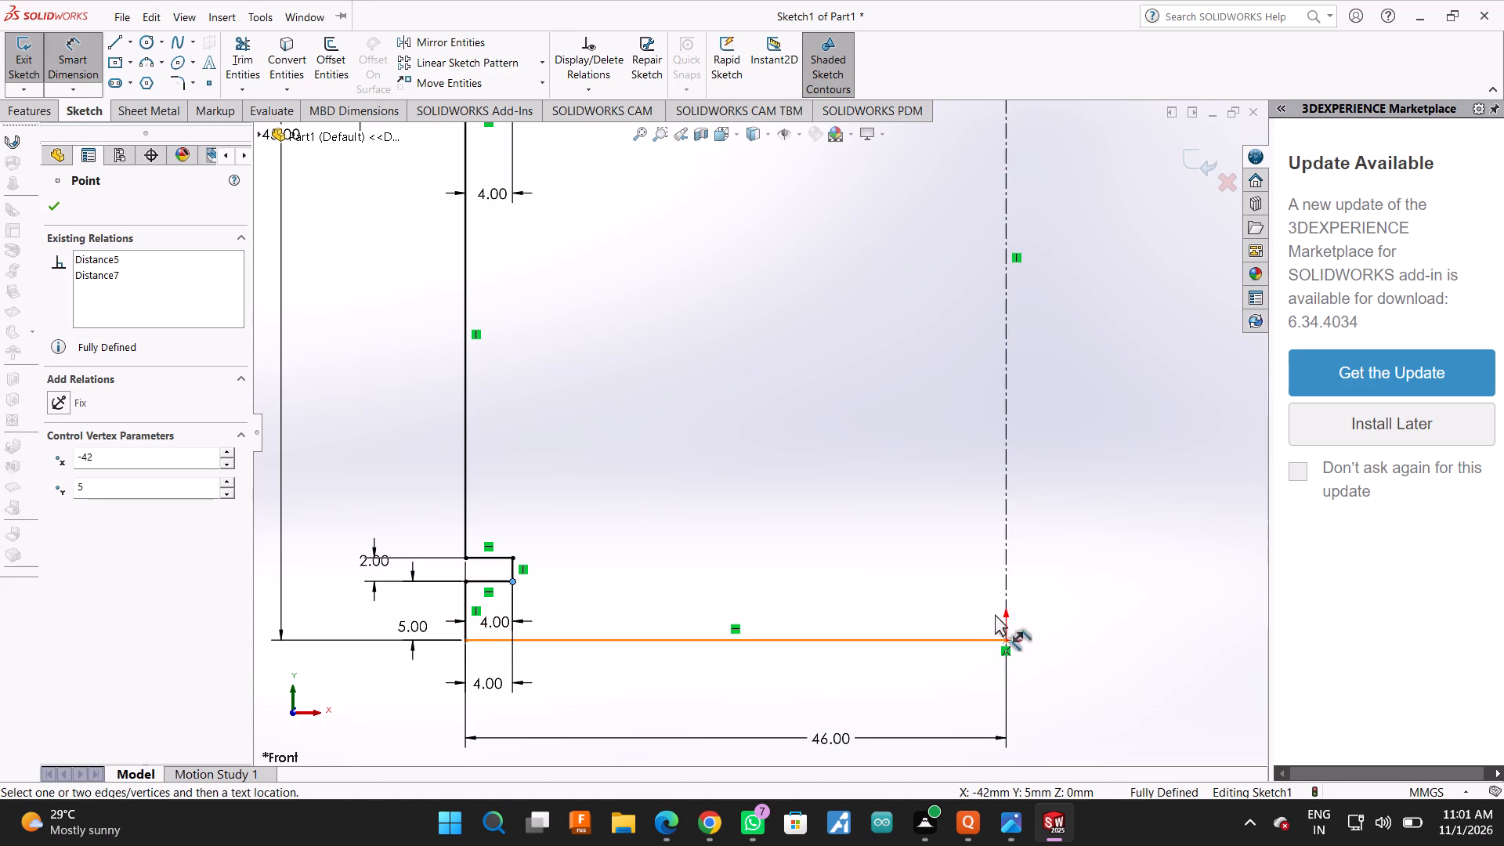
left_click(1003, 587)
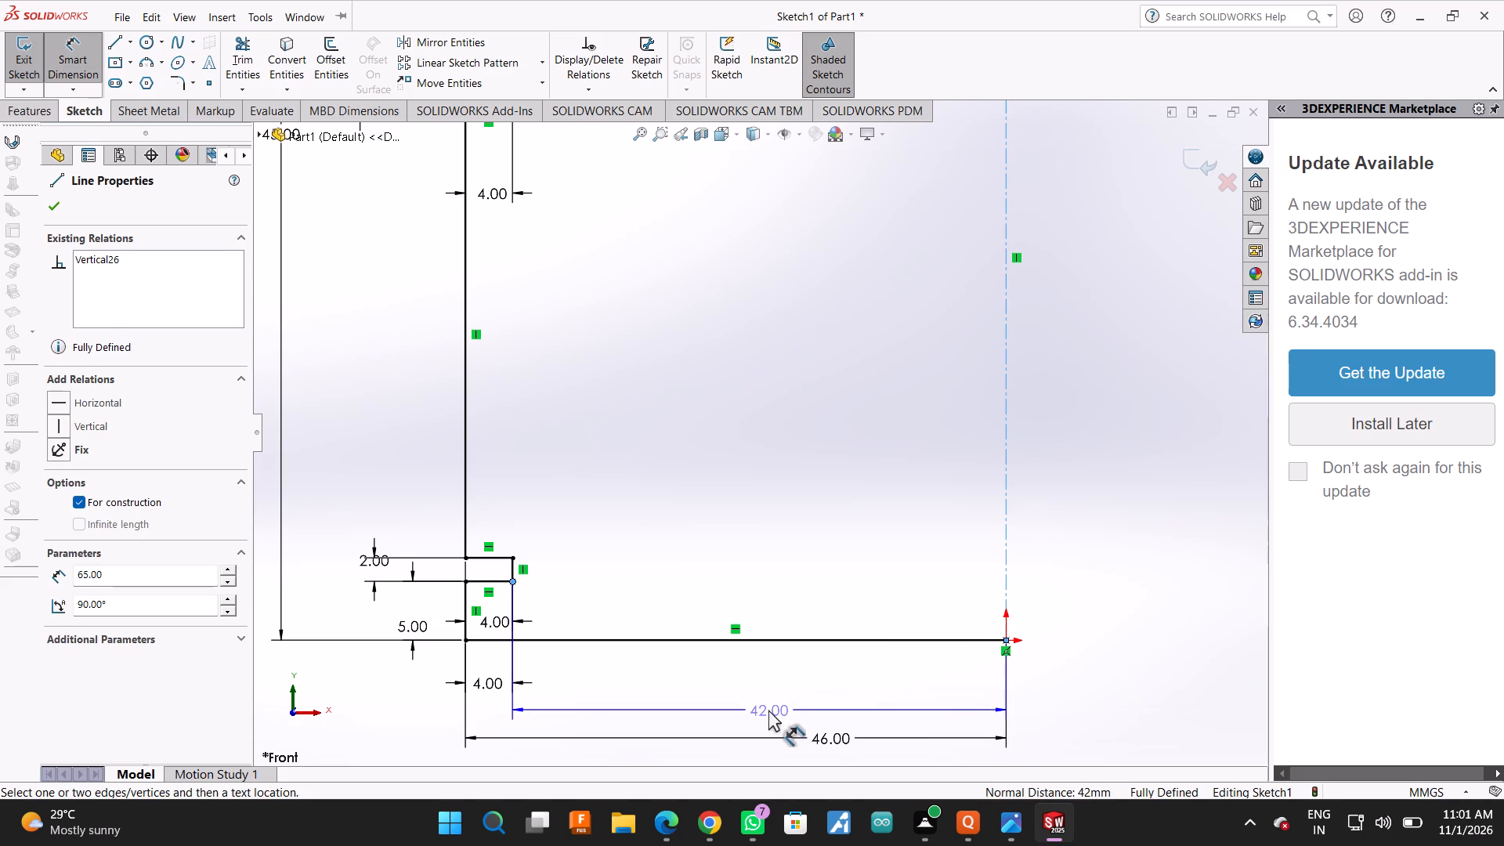
left_click(768, 710)
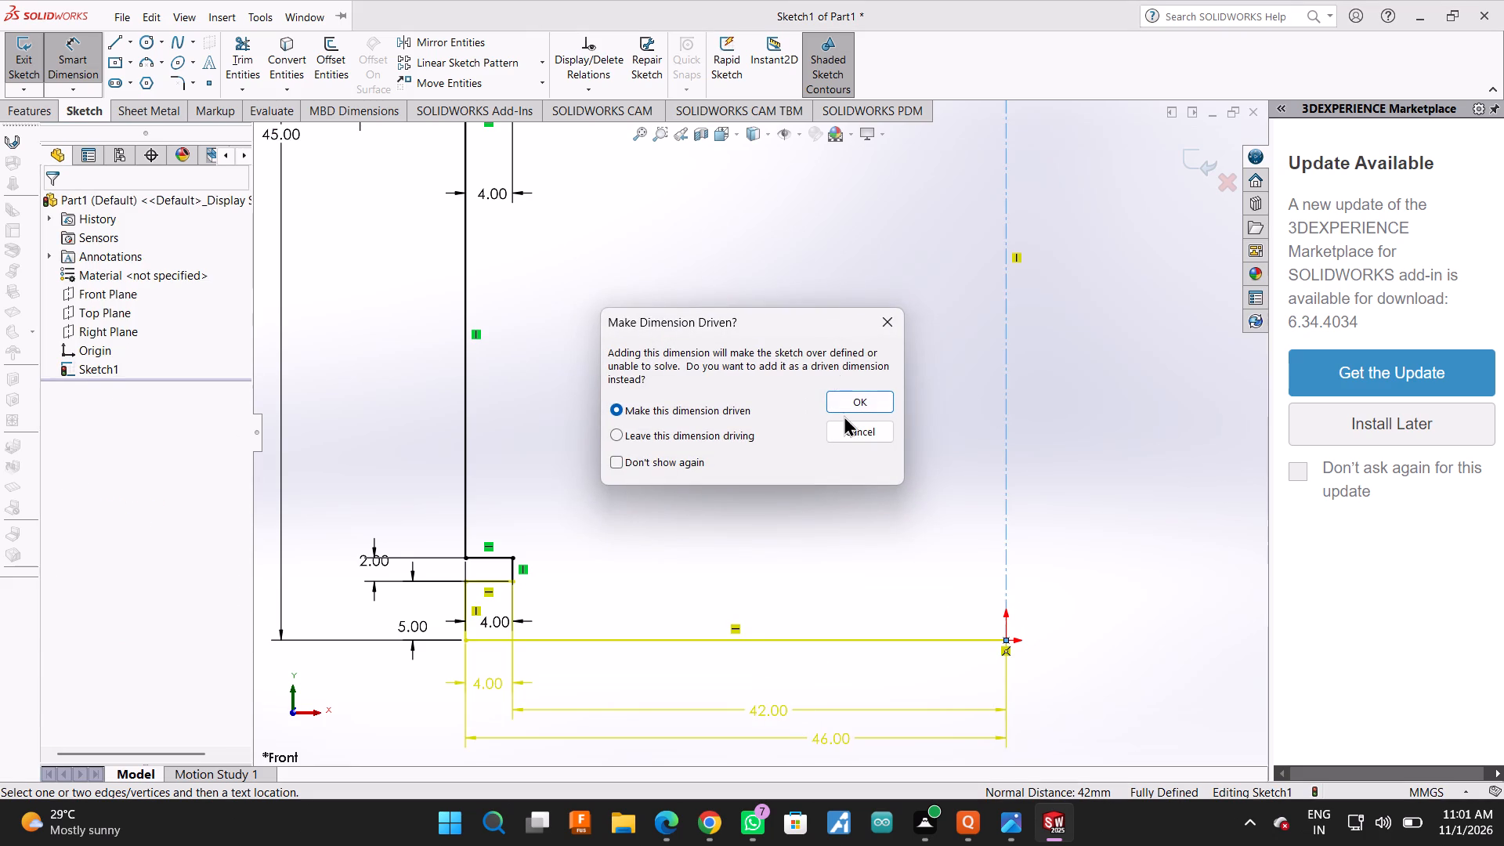
left_click(841, 410)
Examine the half-profile's dimensions from the bottom edge and lower notch up to the stacked notches at its upper end.
scroll(827, 591, "up", 6)
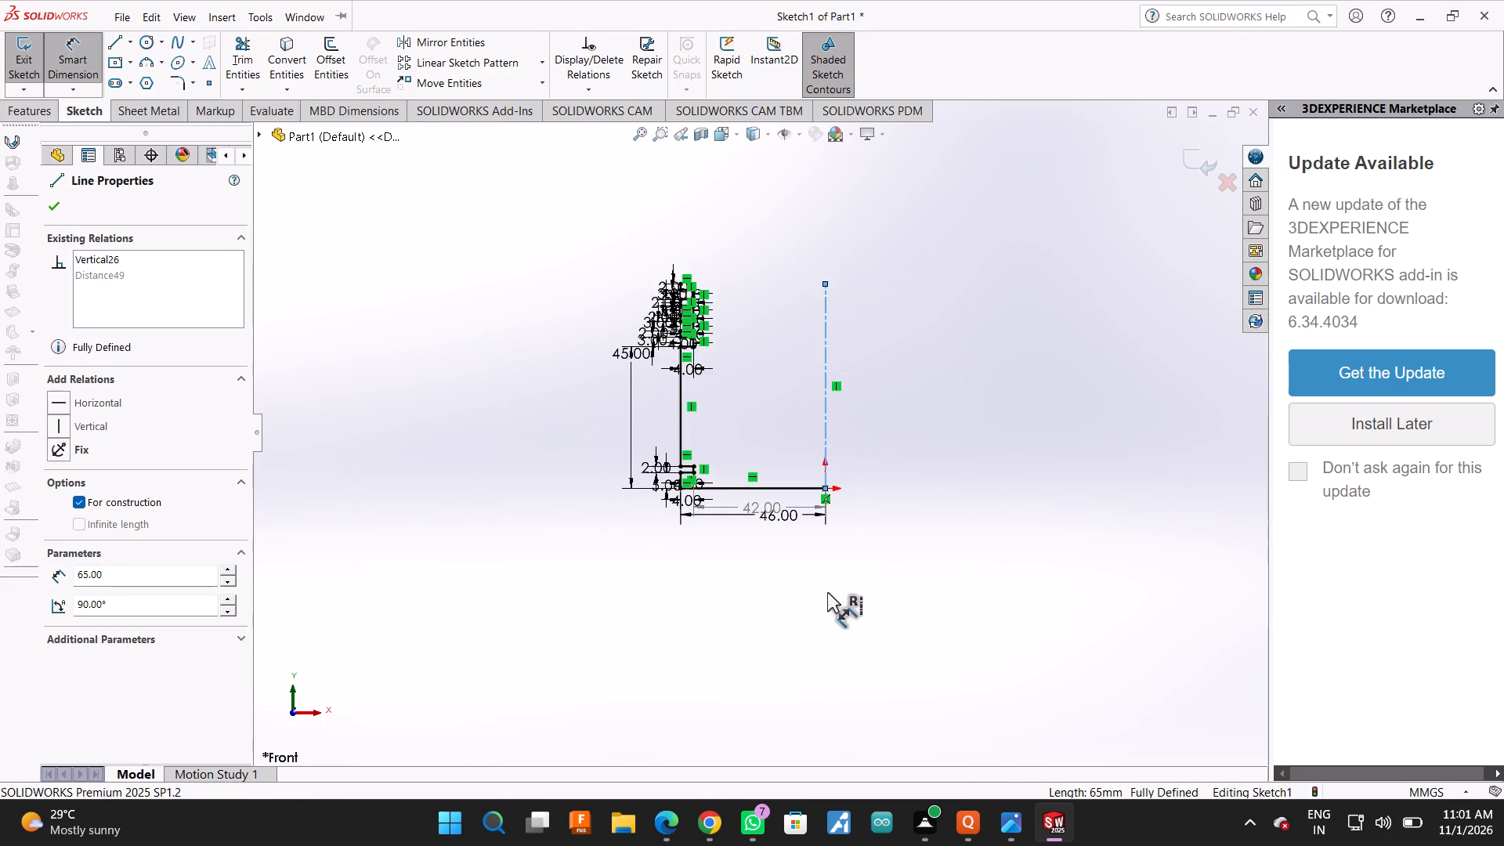
scroll(827, 592, "down", 5)
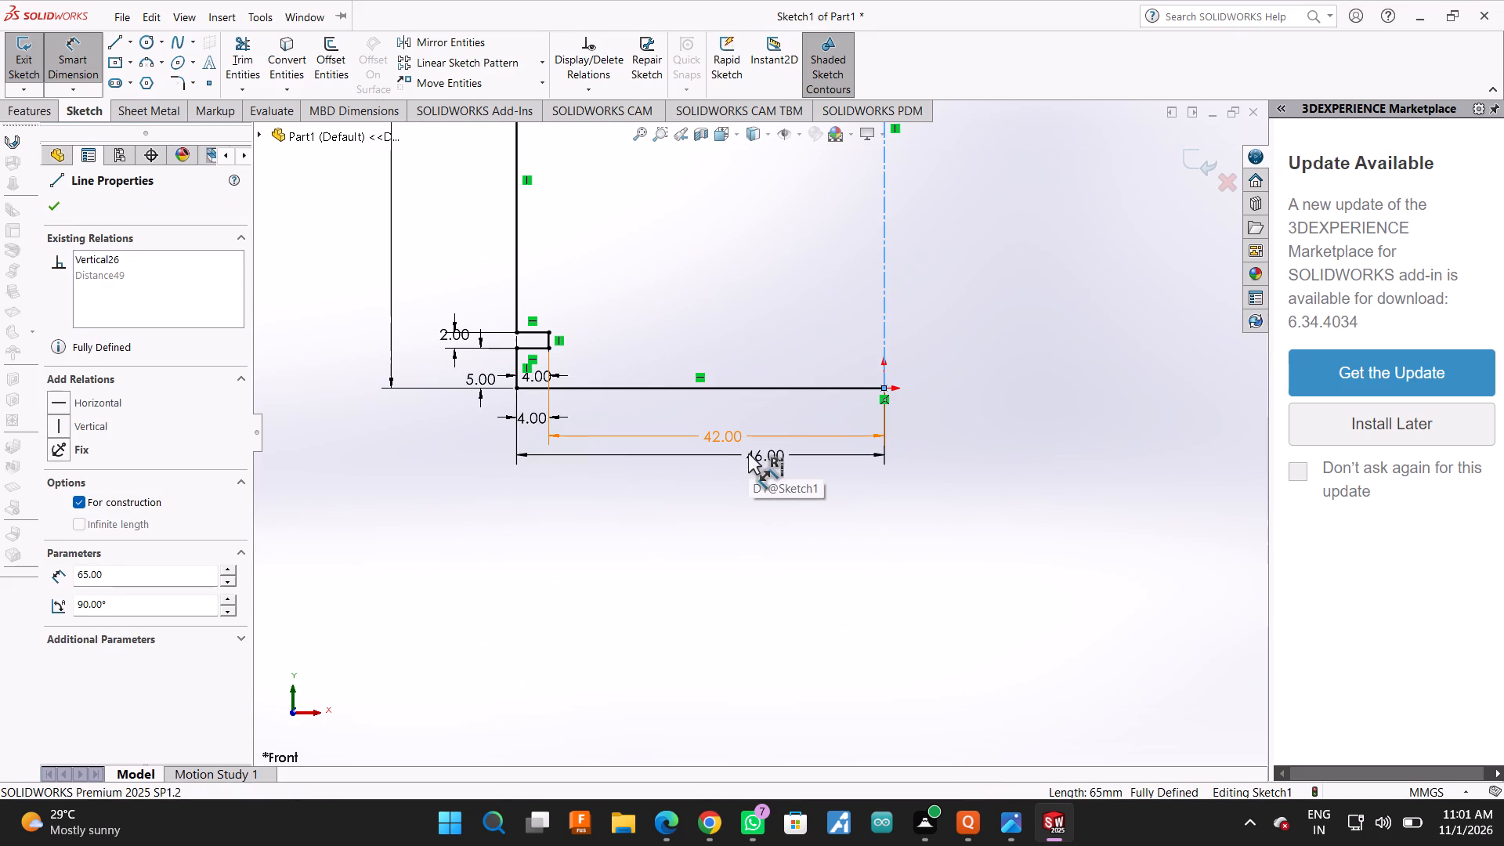
scroll(756, 524, "up", 5)
scroll(773, 403, "down", 2)
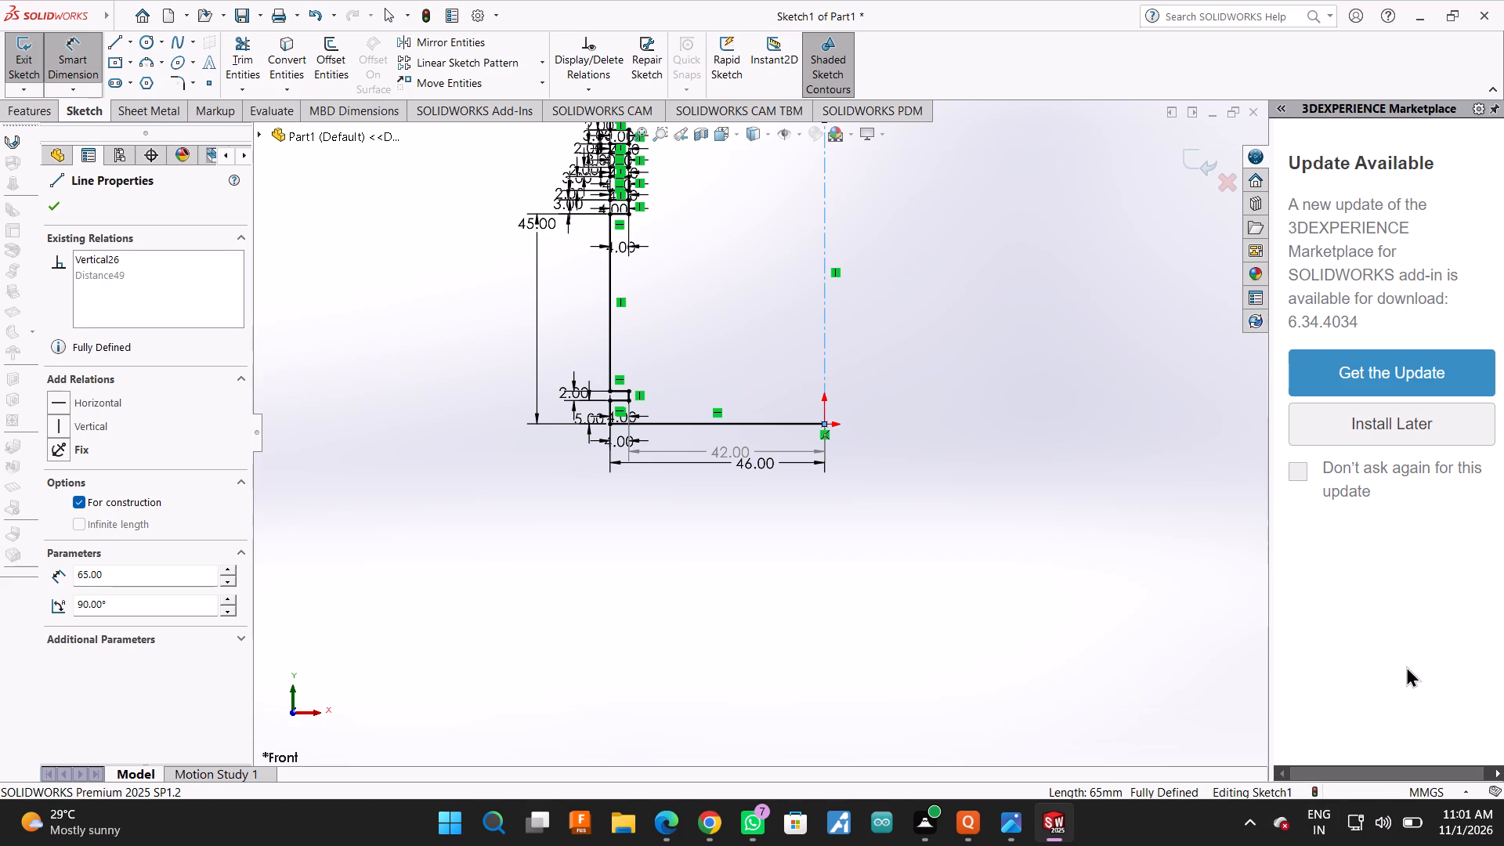
scroll(751, 517, "up", 2)
scroll(676, 220, "down", 5)
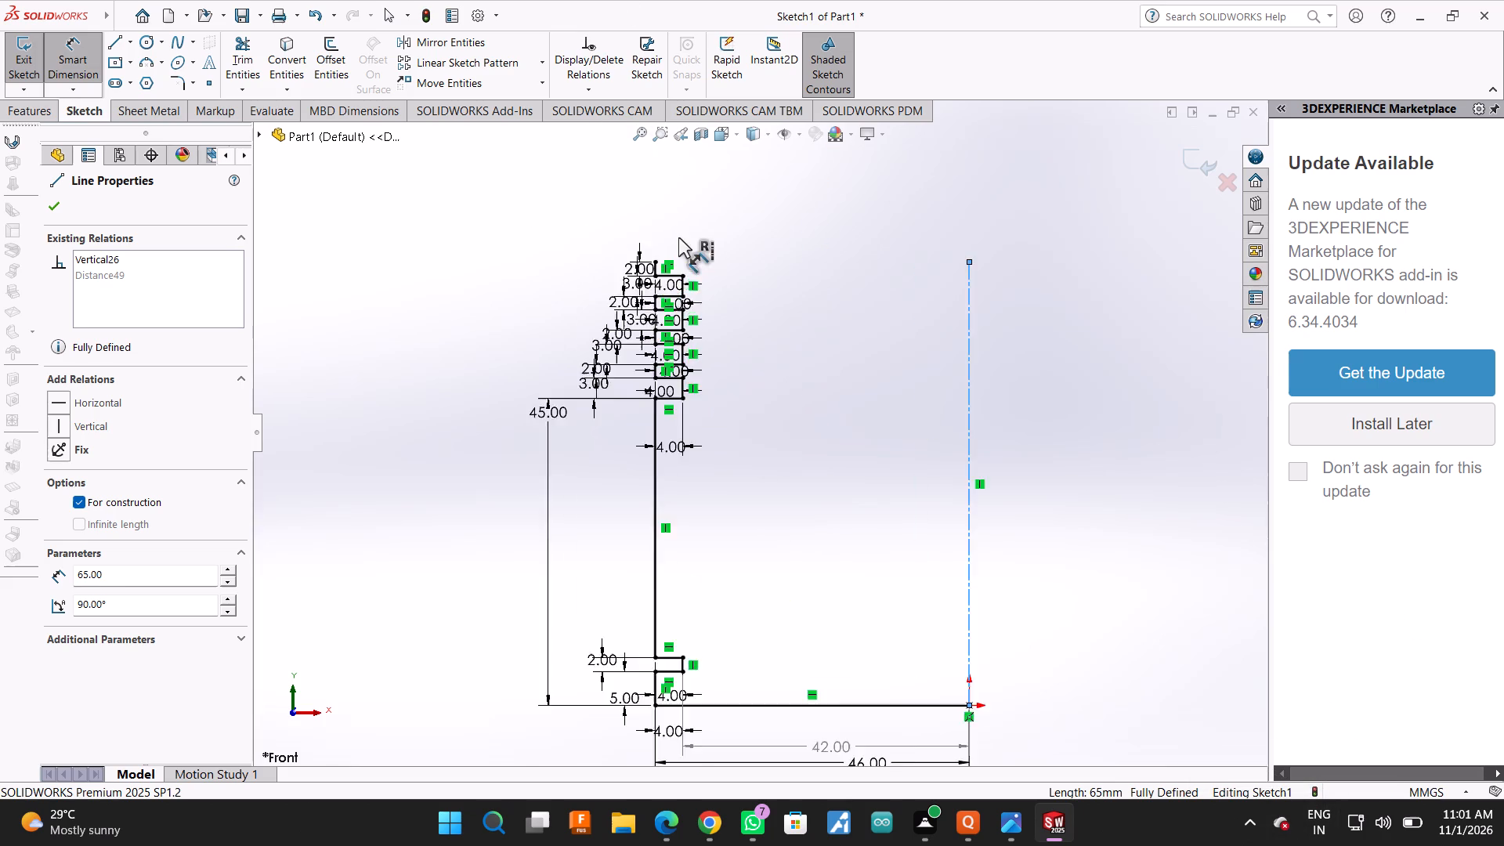
scroll(678, 237, "down", 3)
scroll(707, 353, "down", 3)
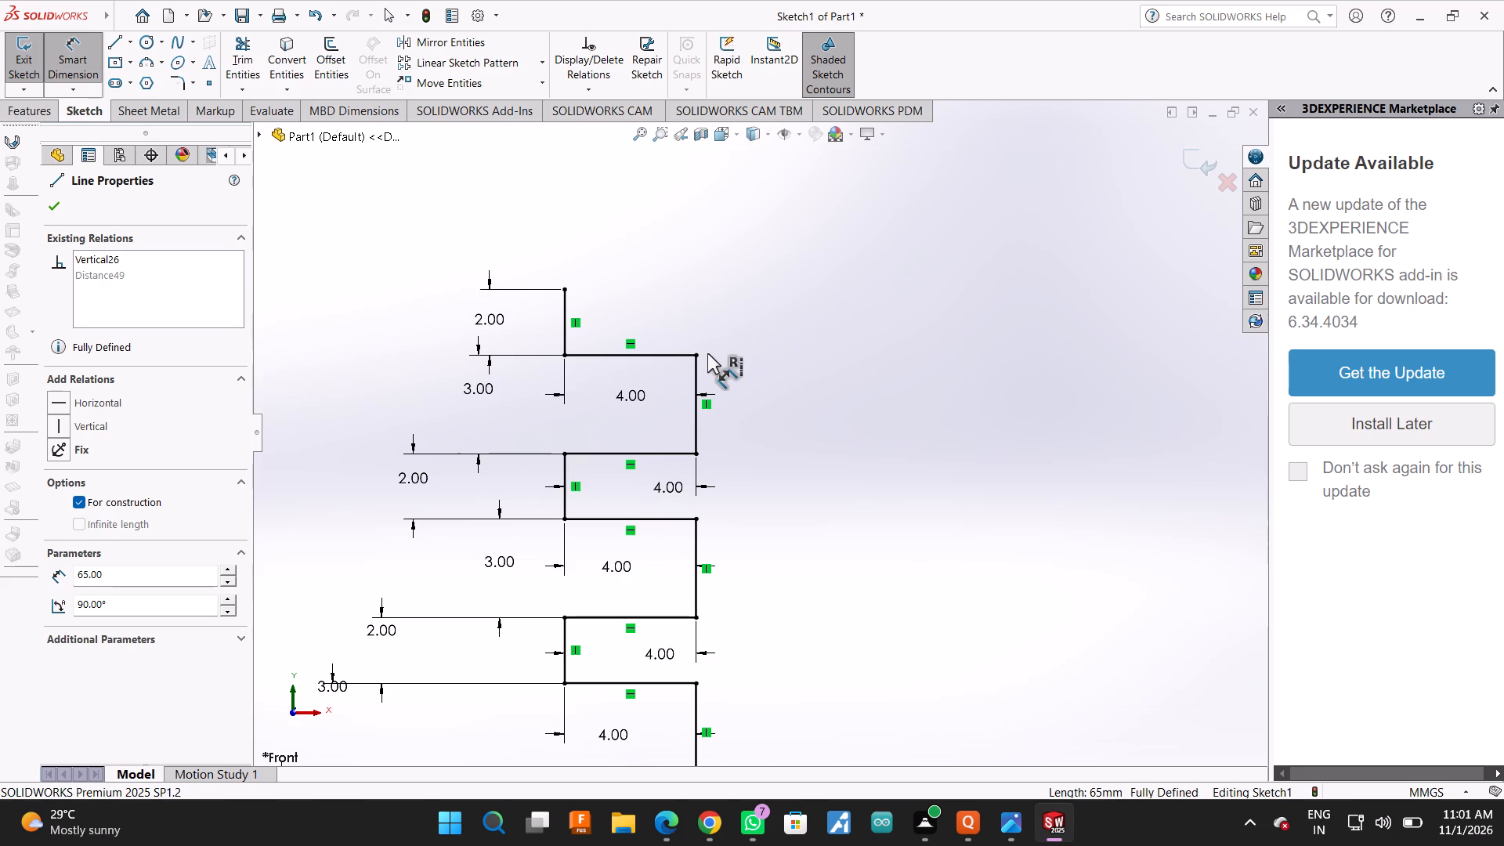
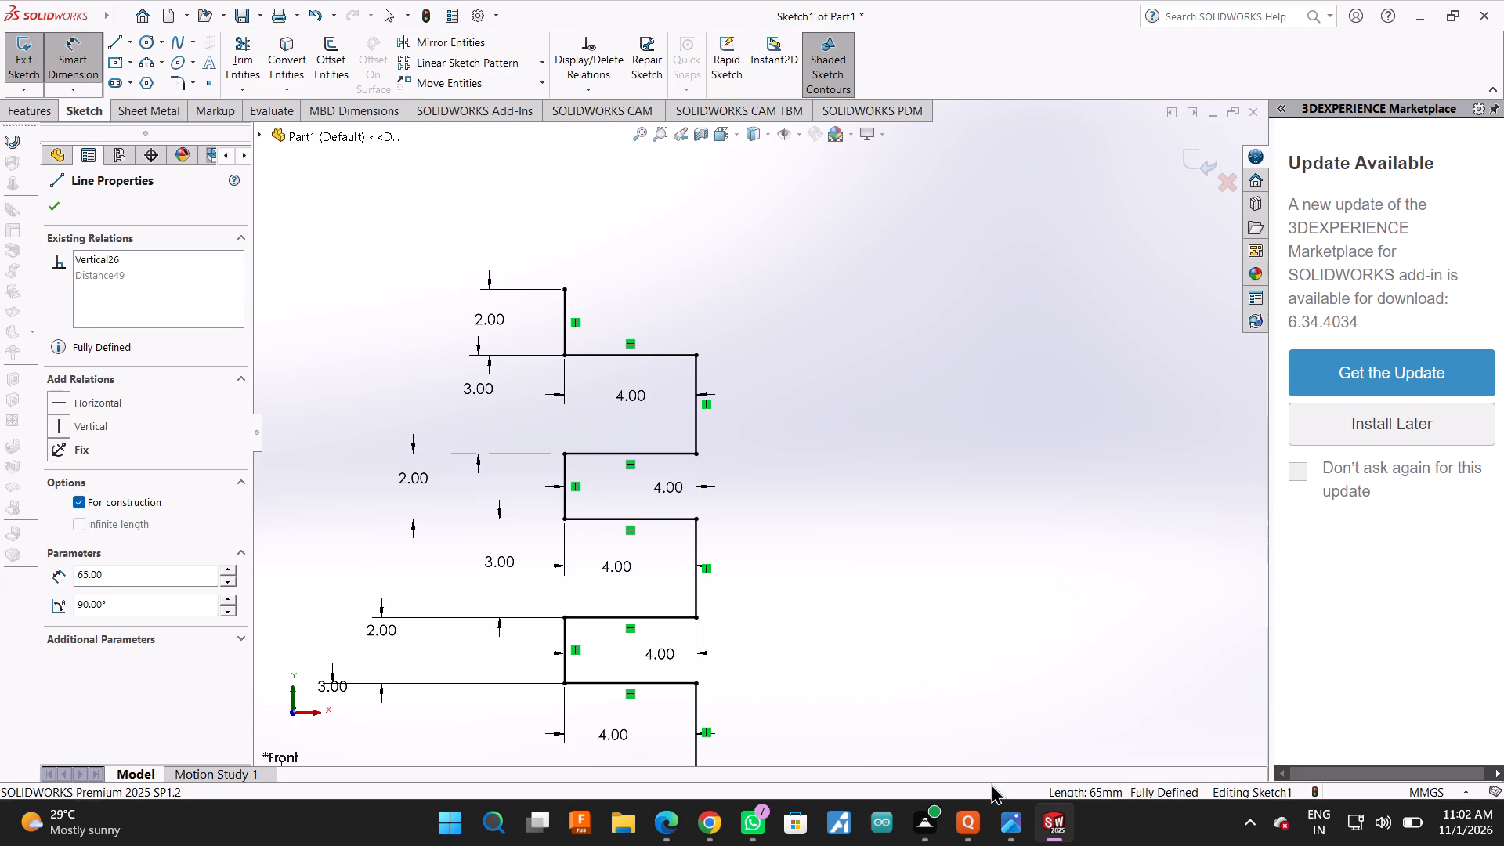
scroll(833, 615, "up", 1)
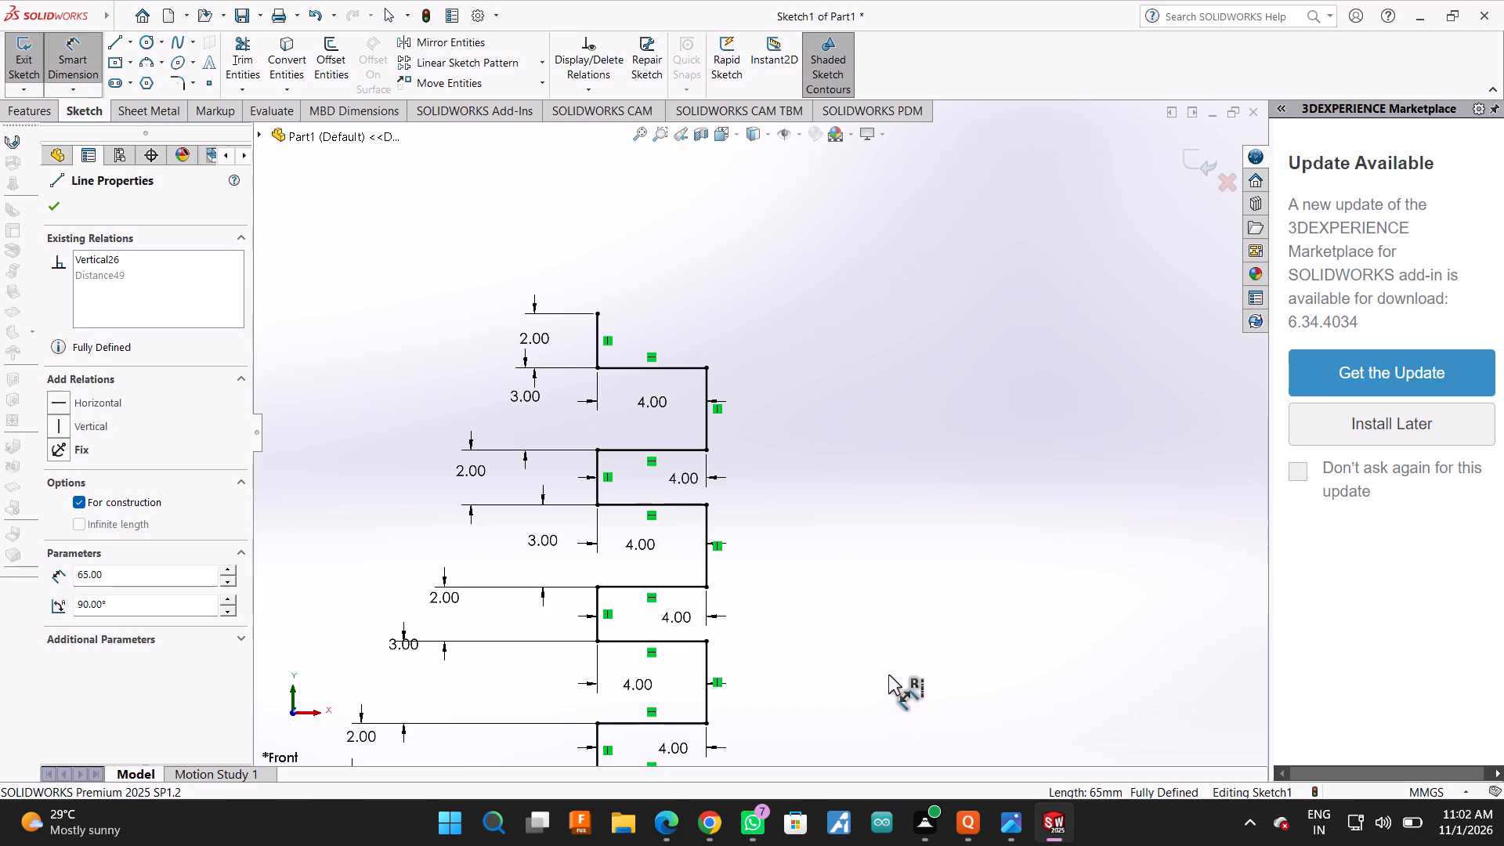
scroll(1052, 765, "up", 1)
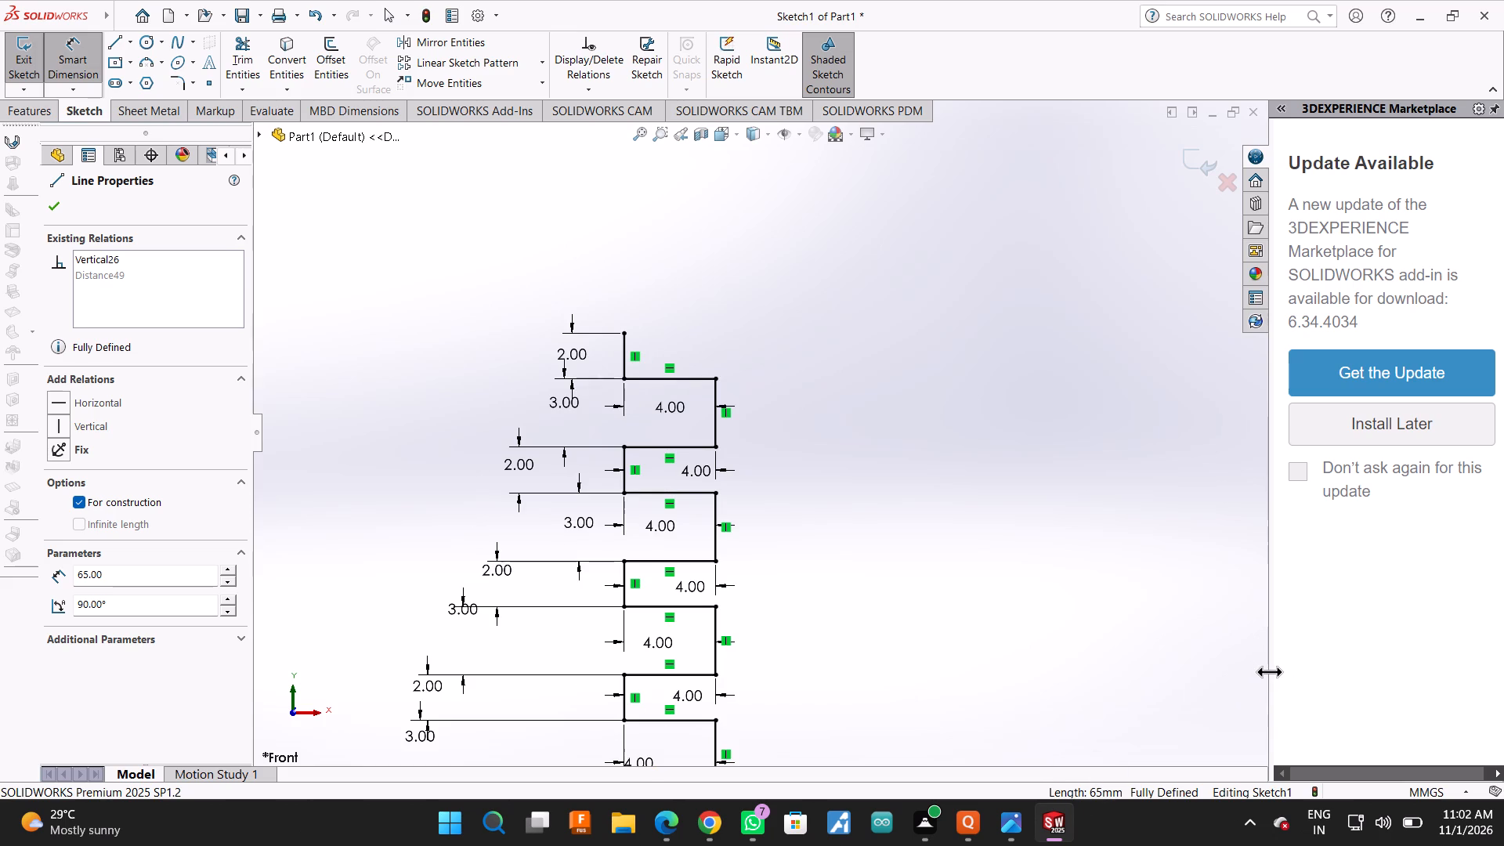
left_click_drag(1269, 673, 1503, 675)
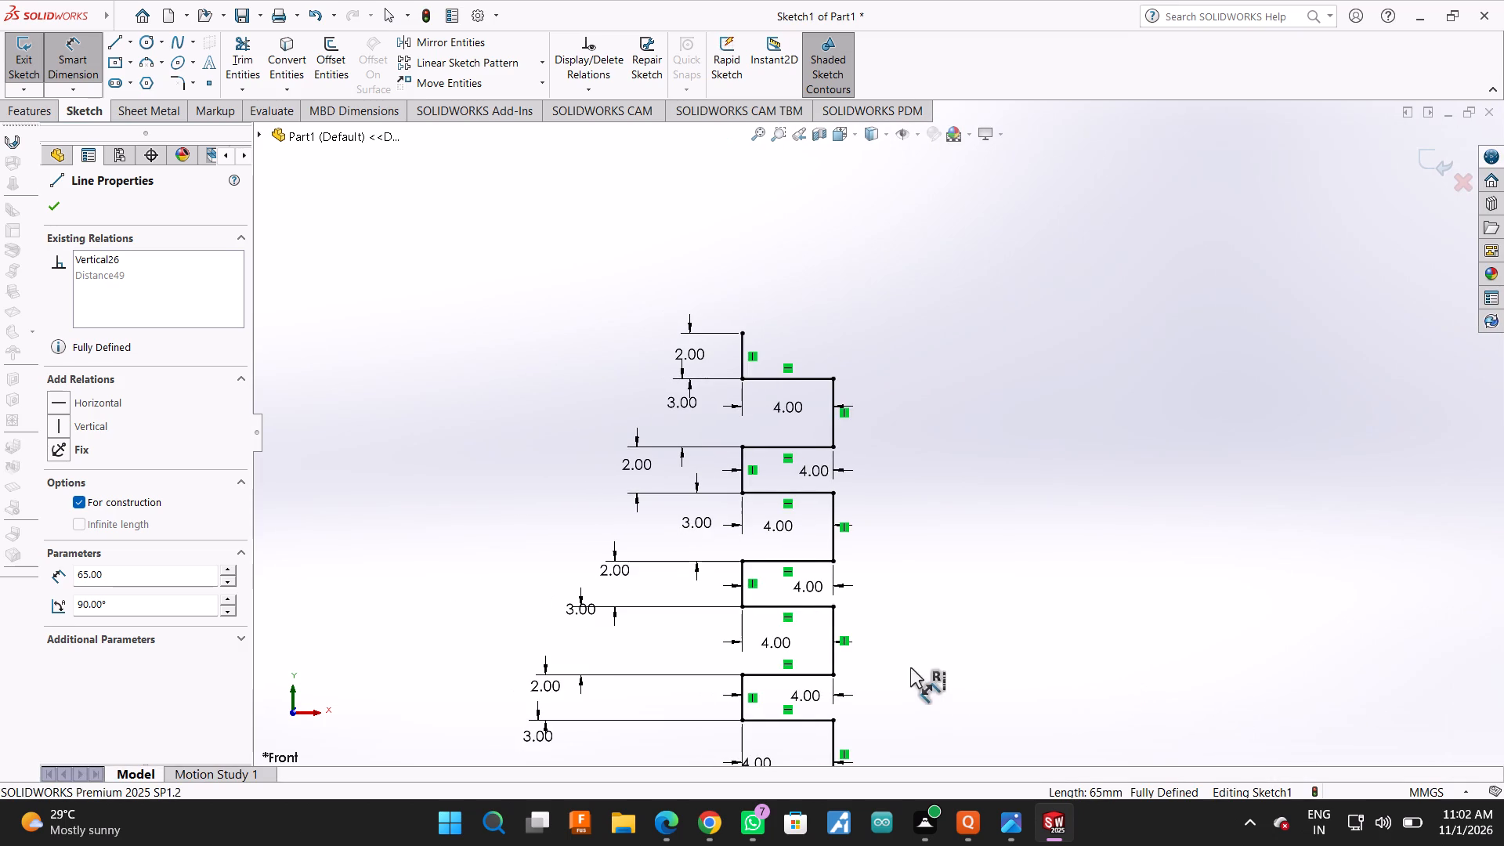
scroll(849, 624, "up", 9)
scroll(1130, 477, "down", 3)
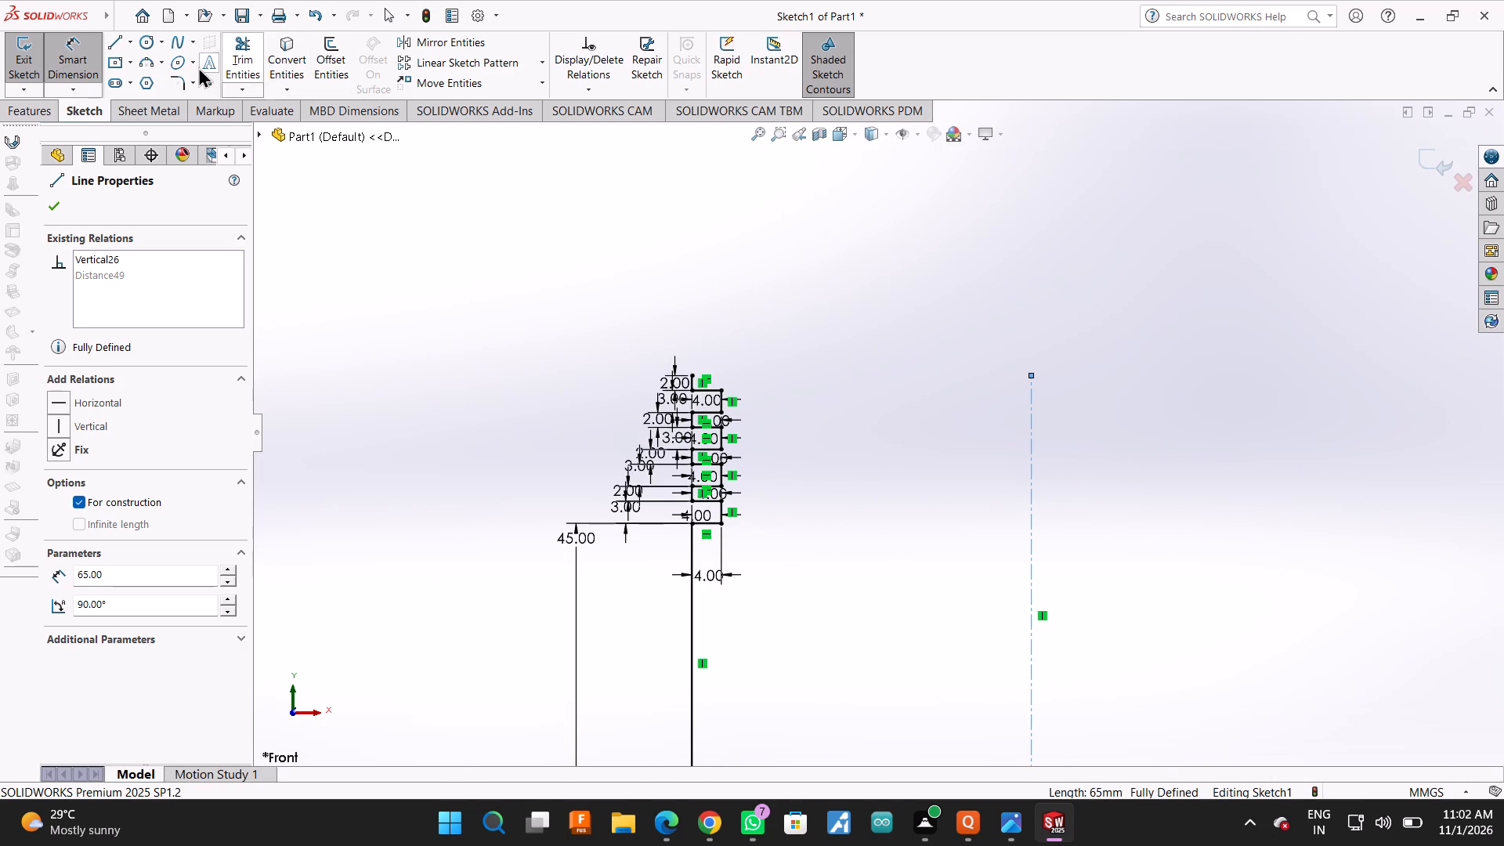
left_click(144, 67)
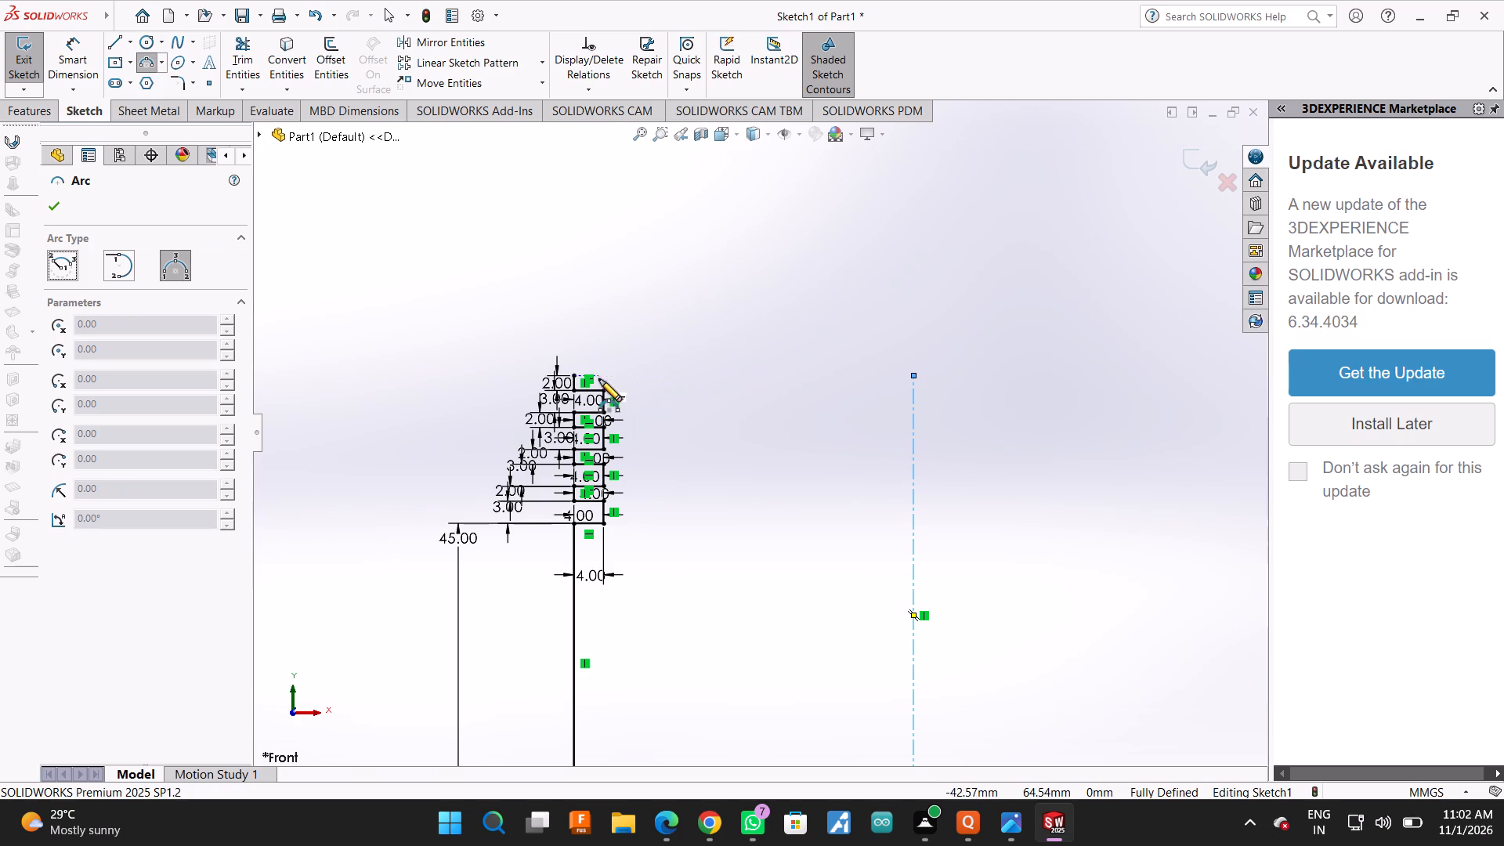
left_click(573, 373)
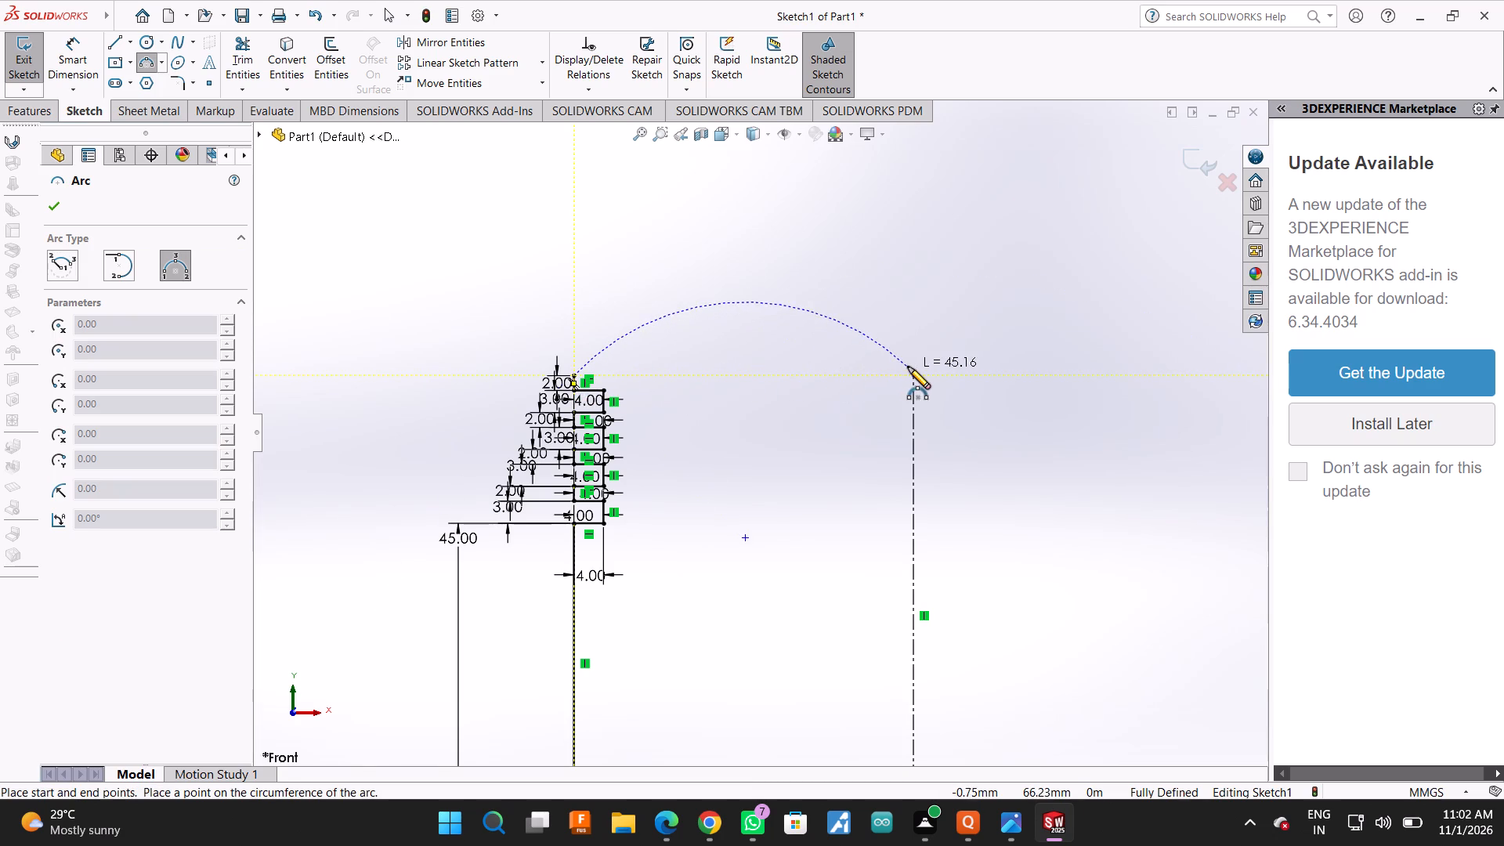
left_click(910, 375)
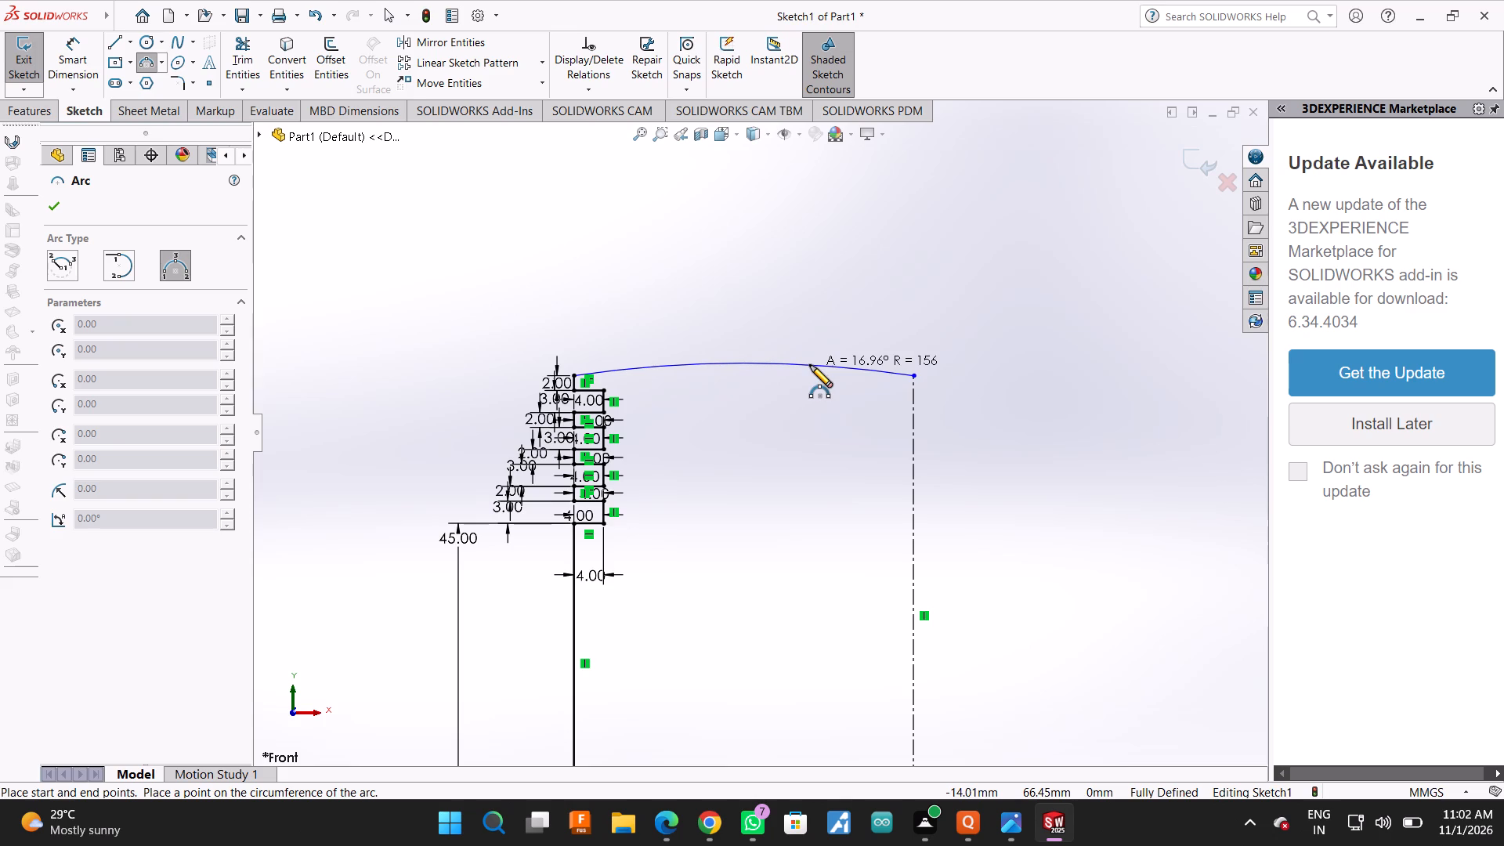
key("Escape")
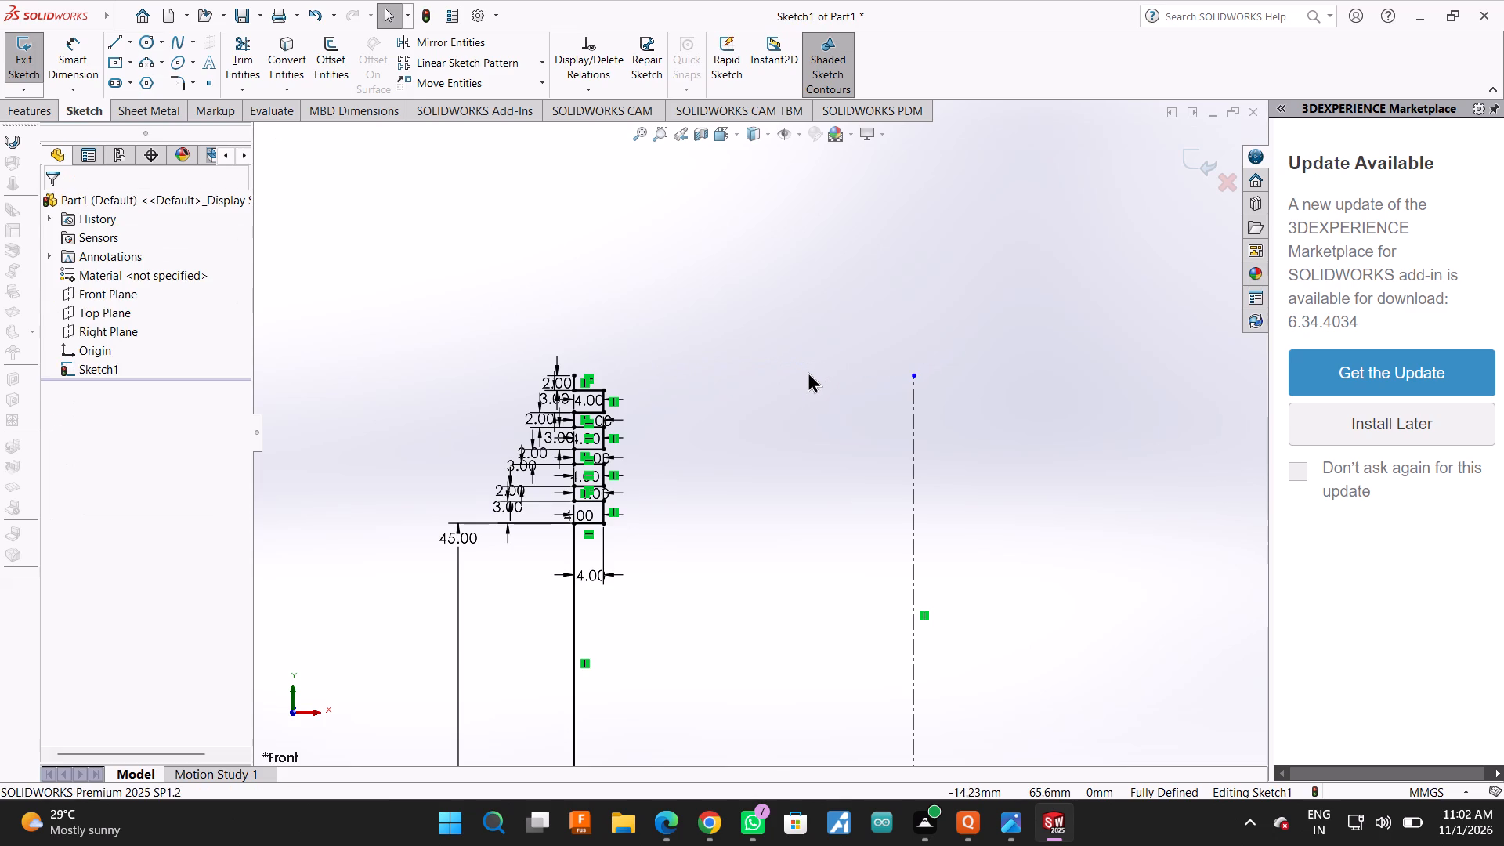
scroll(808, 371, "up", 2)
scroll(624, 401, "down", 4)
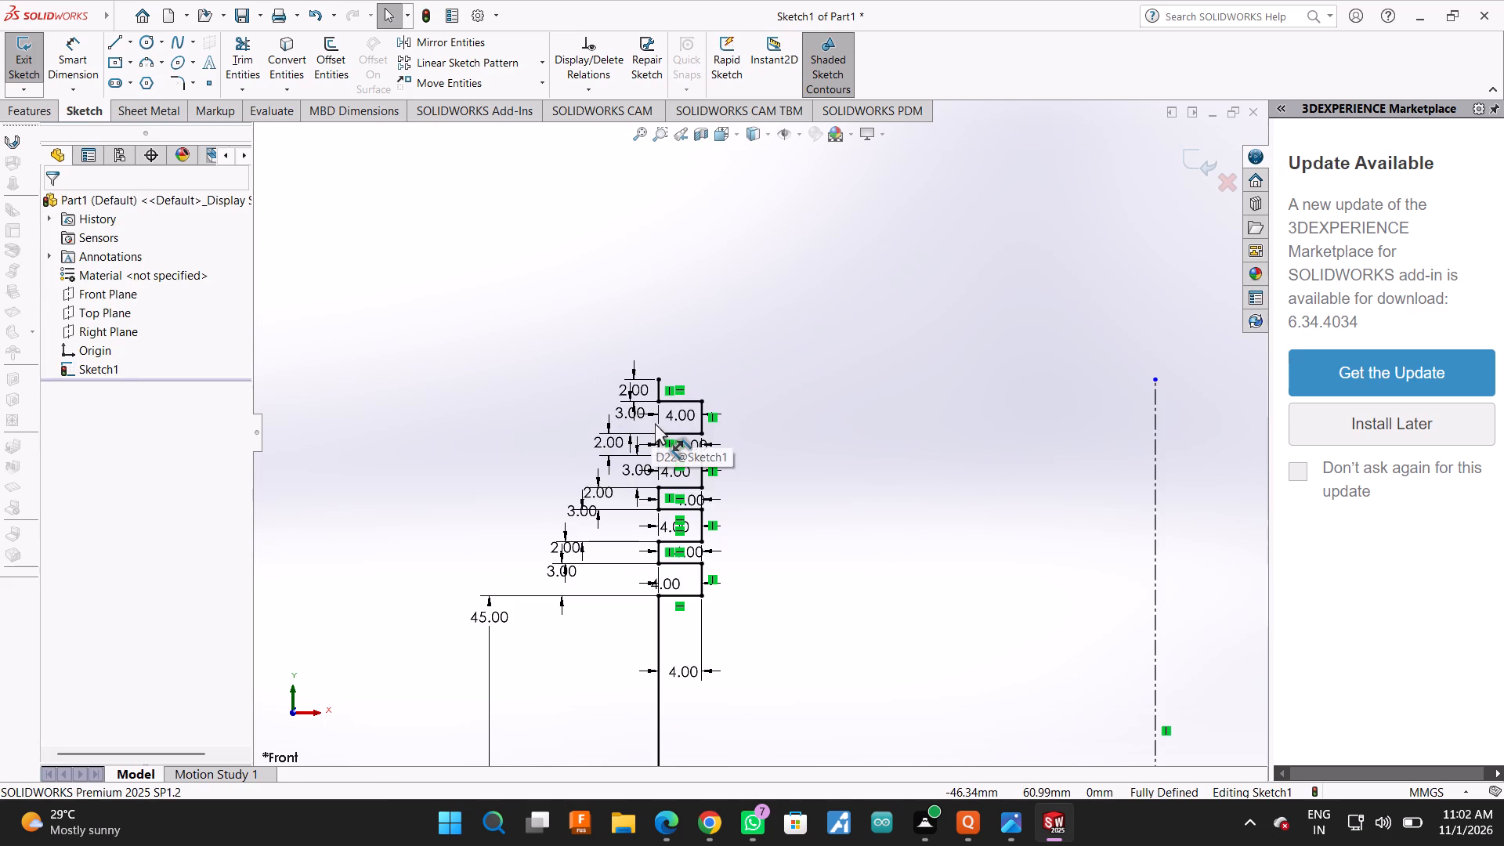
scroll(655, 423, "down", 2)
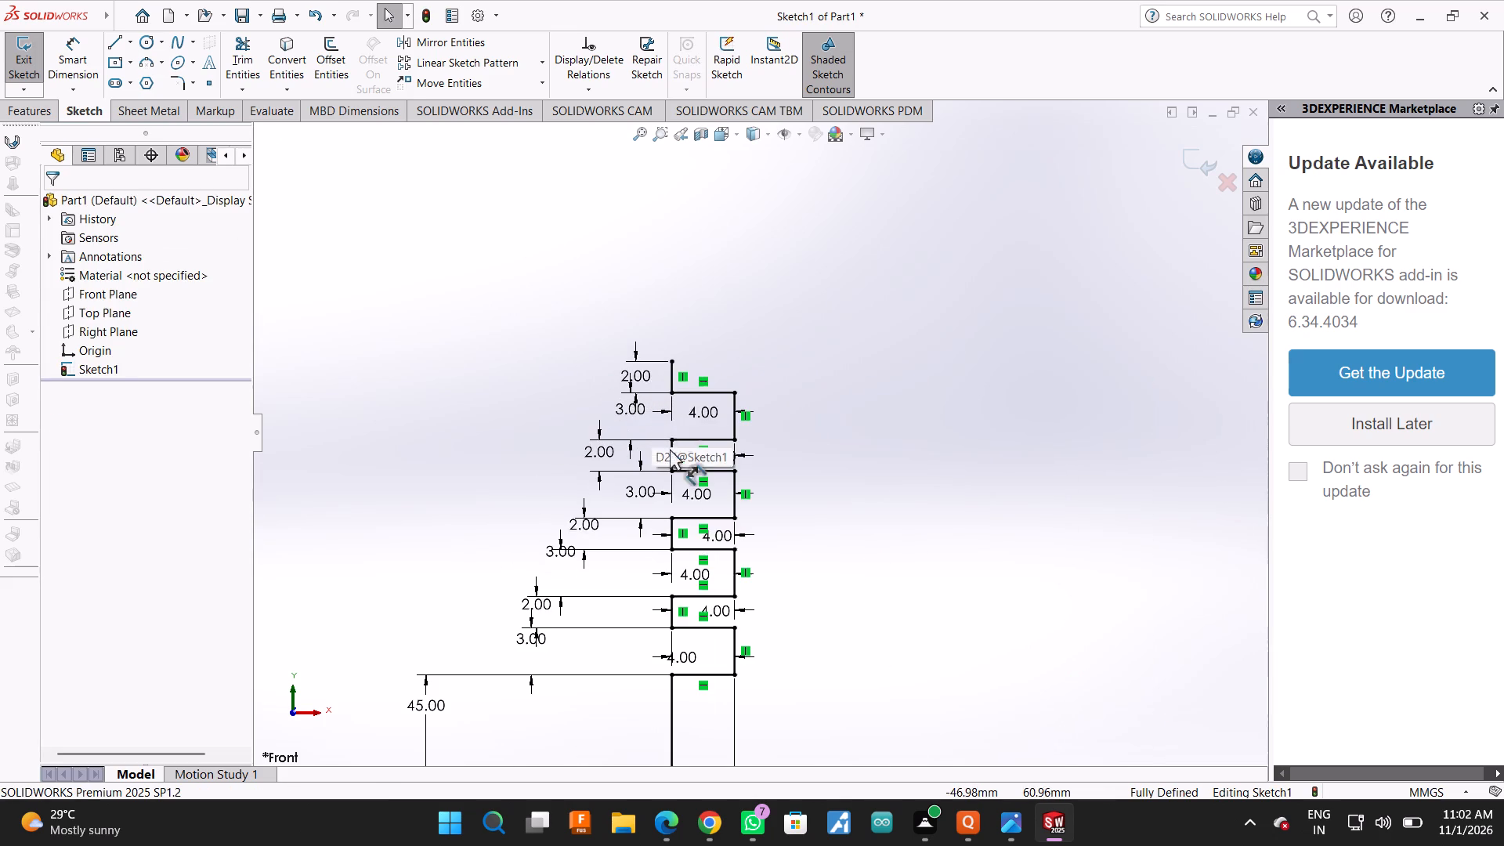
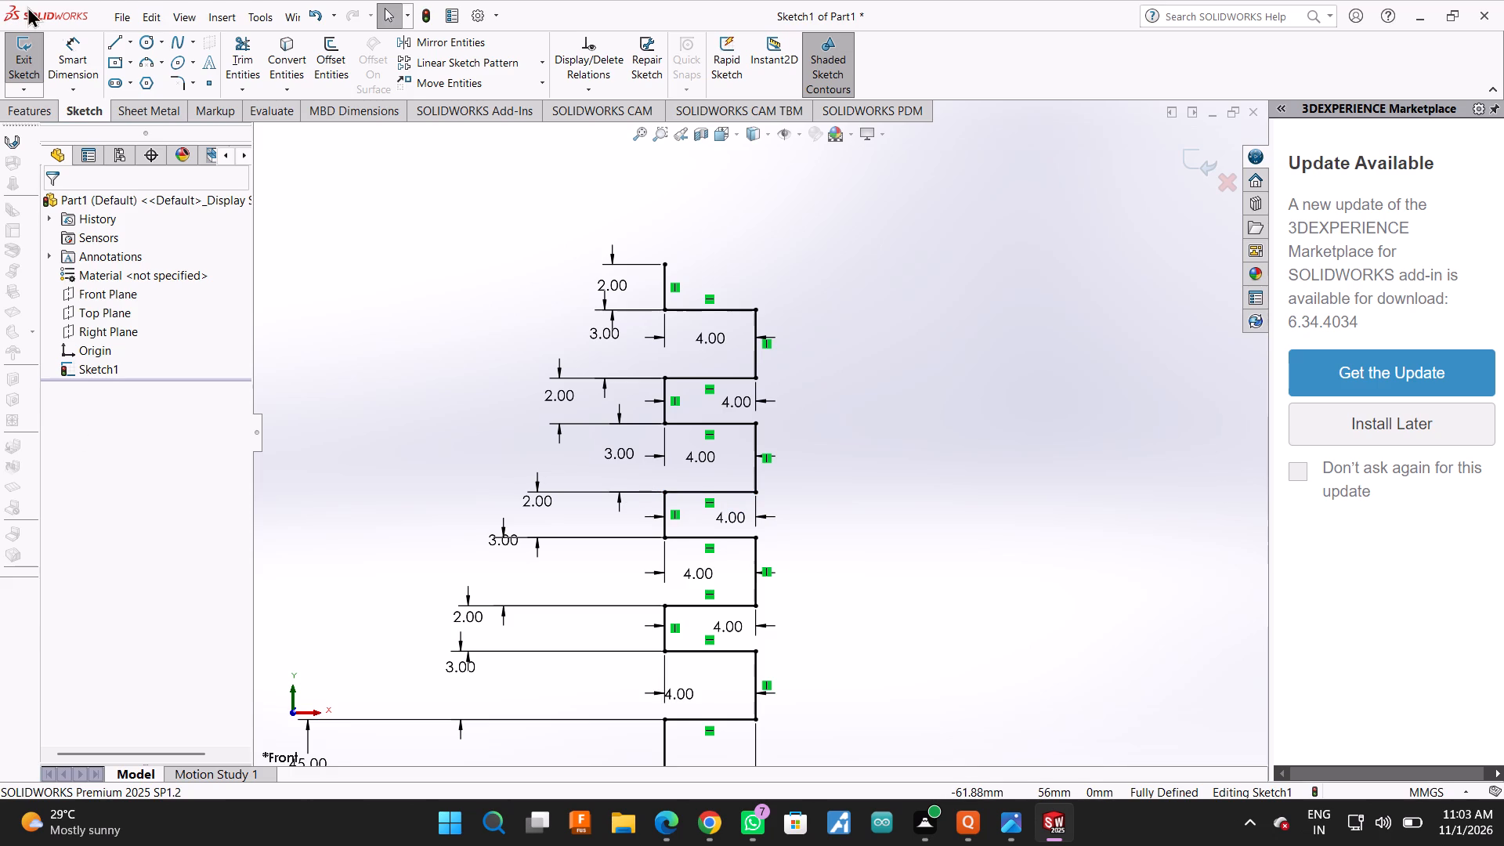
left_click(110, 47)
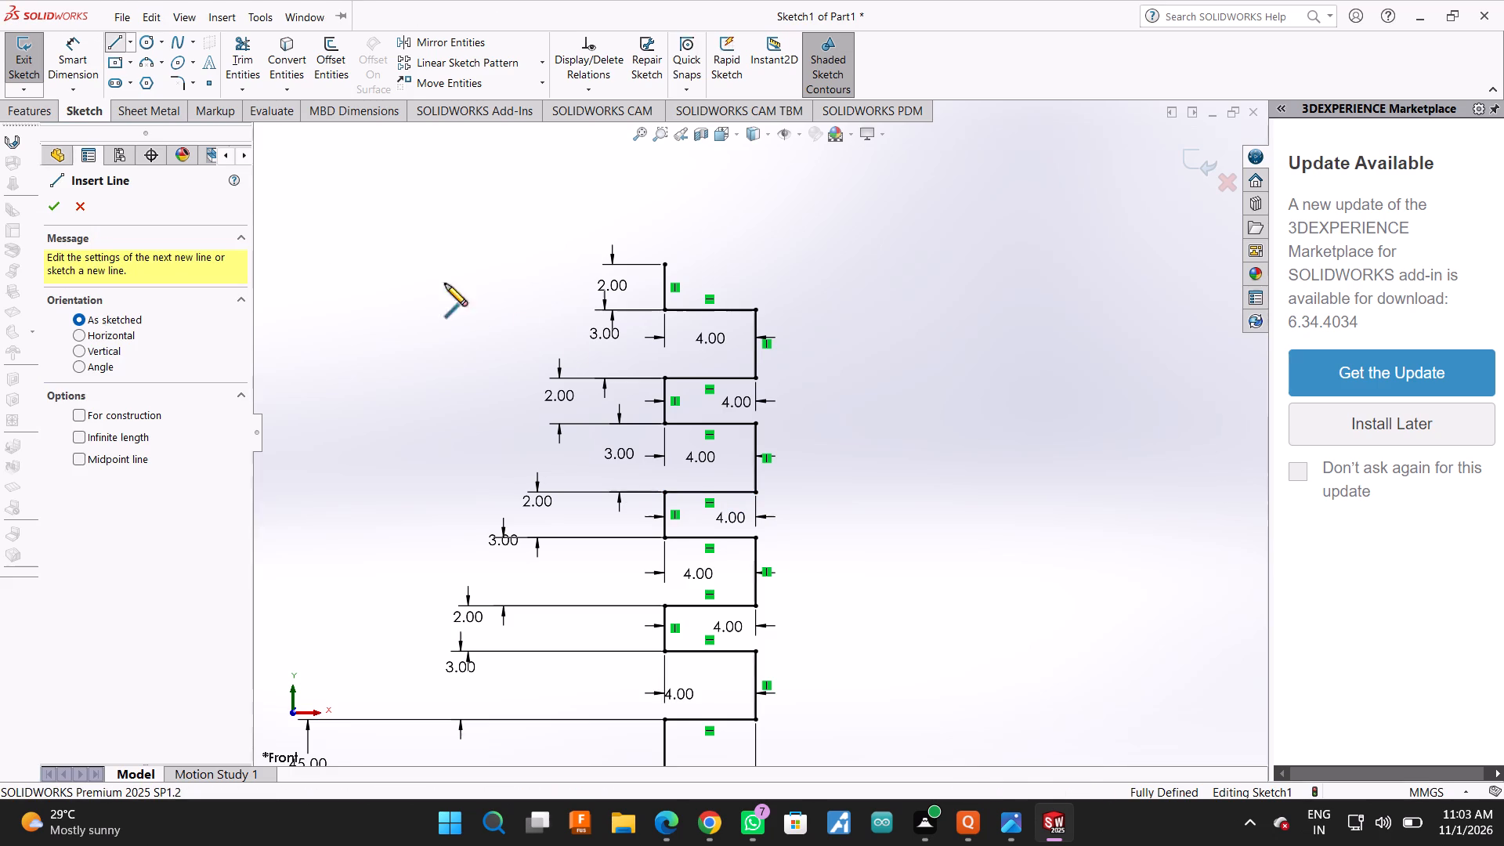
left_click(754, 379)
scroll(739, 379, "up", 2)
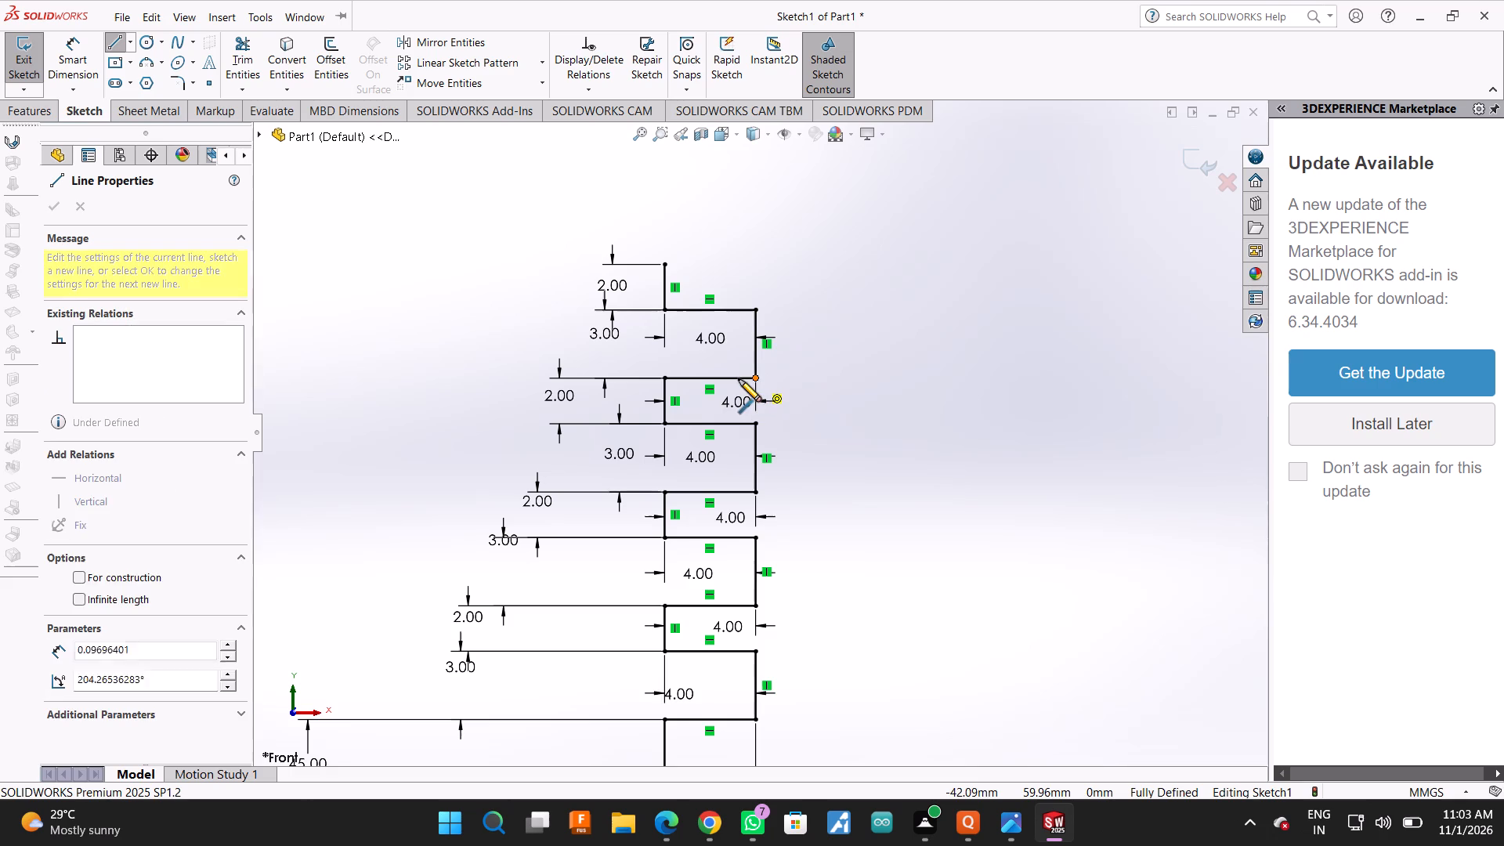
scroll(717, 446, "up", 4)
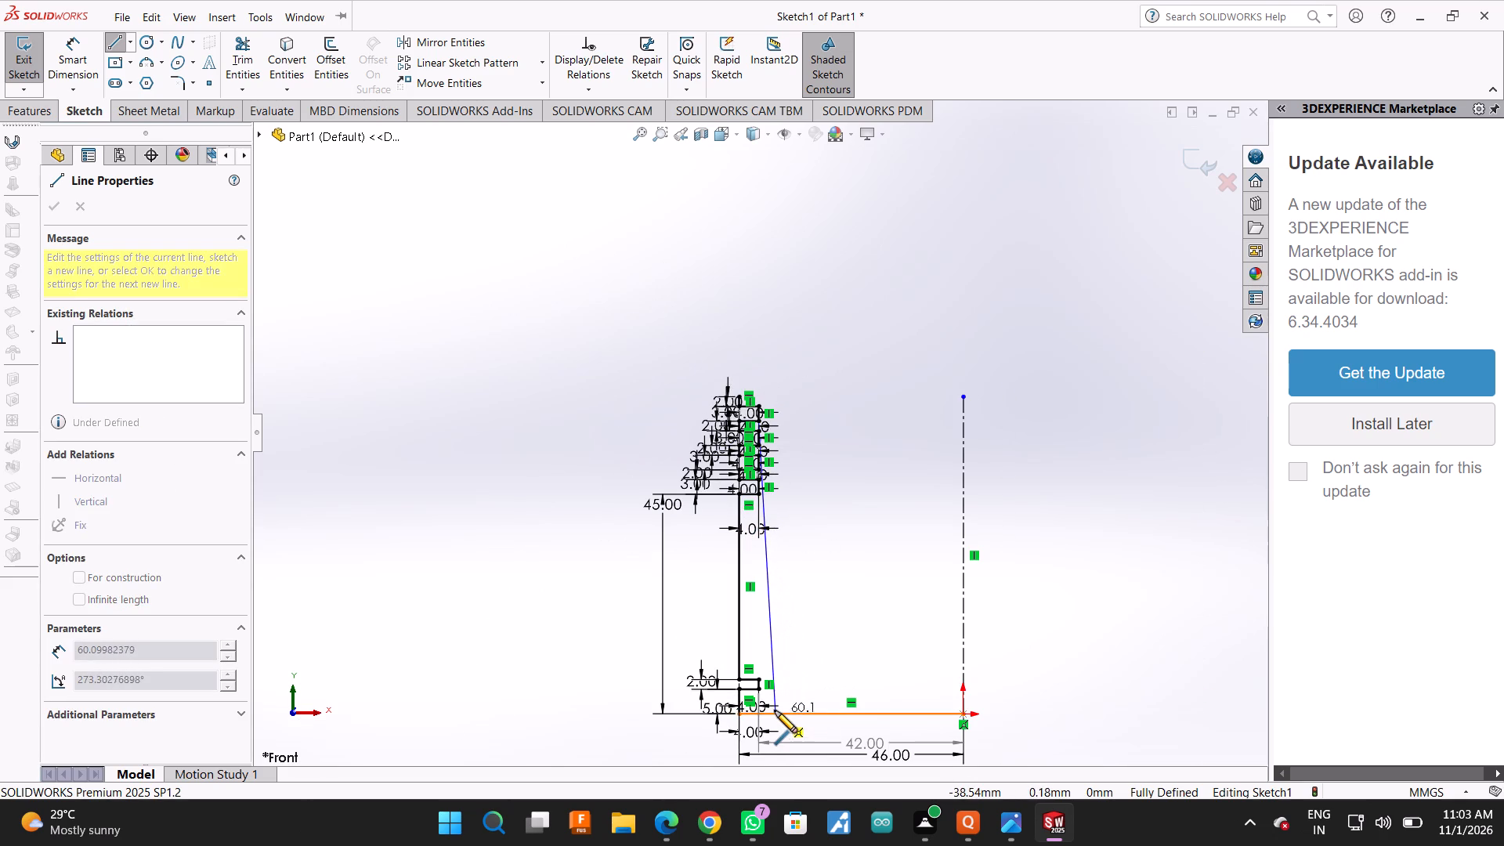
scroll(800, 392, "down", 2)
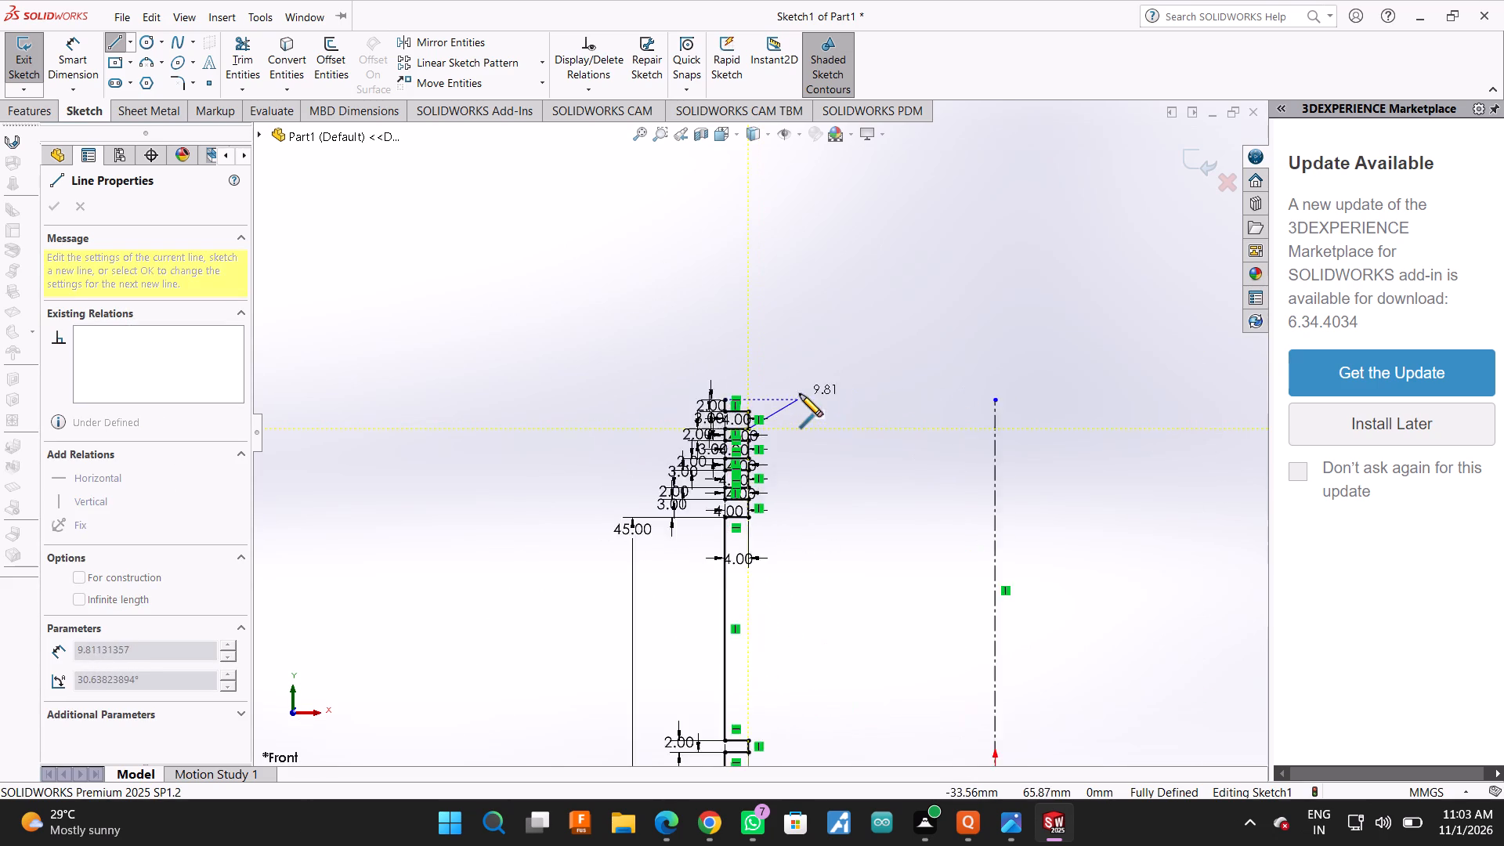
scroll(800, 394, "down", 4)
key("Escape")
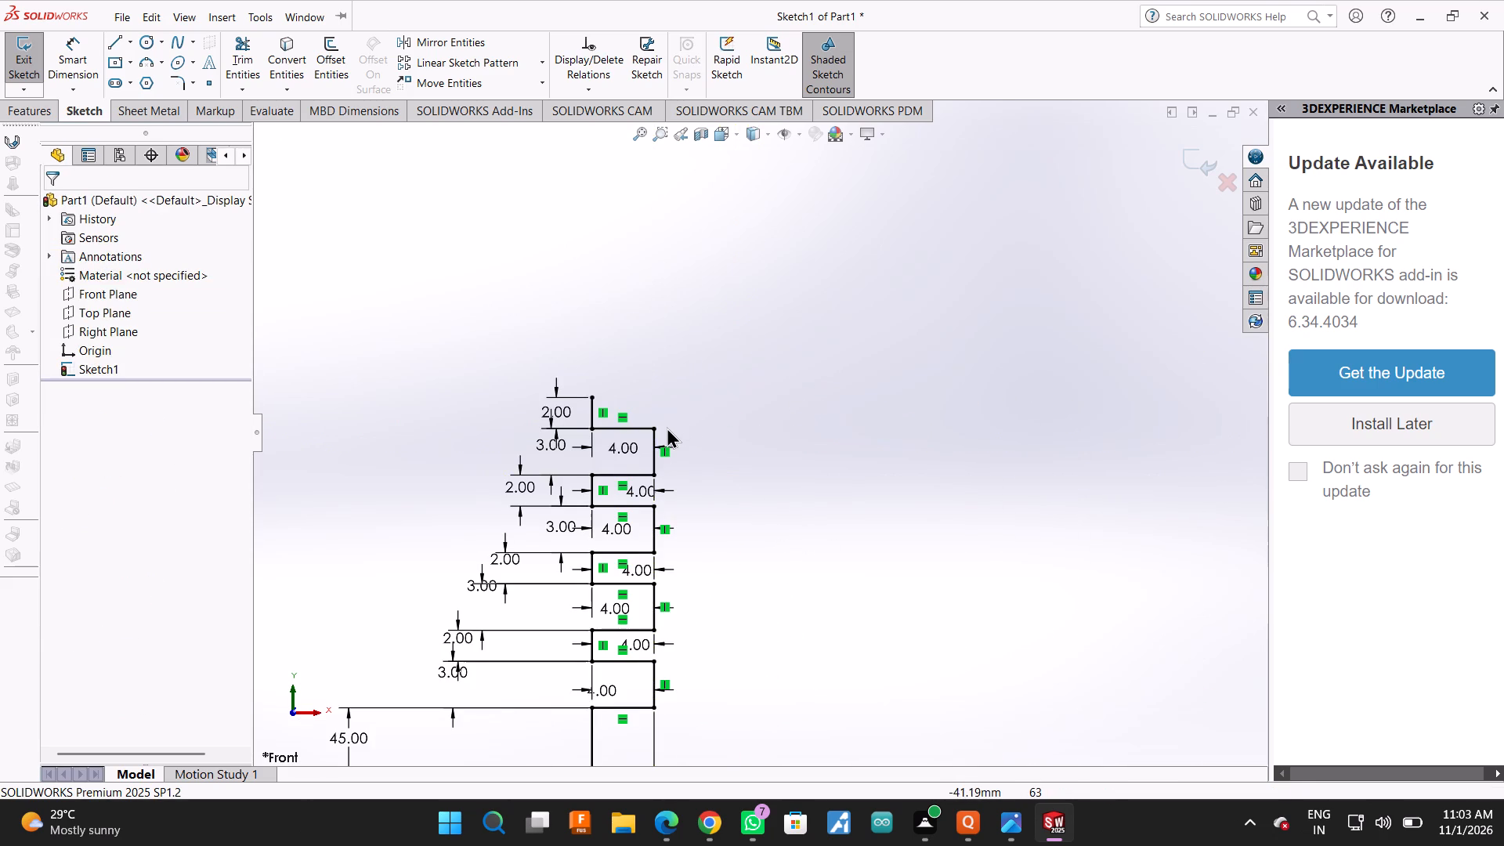
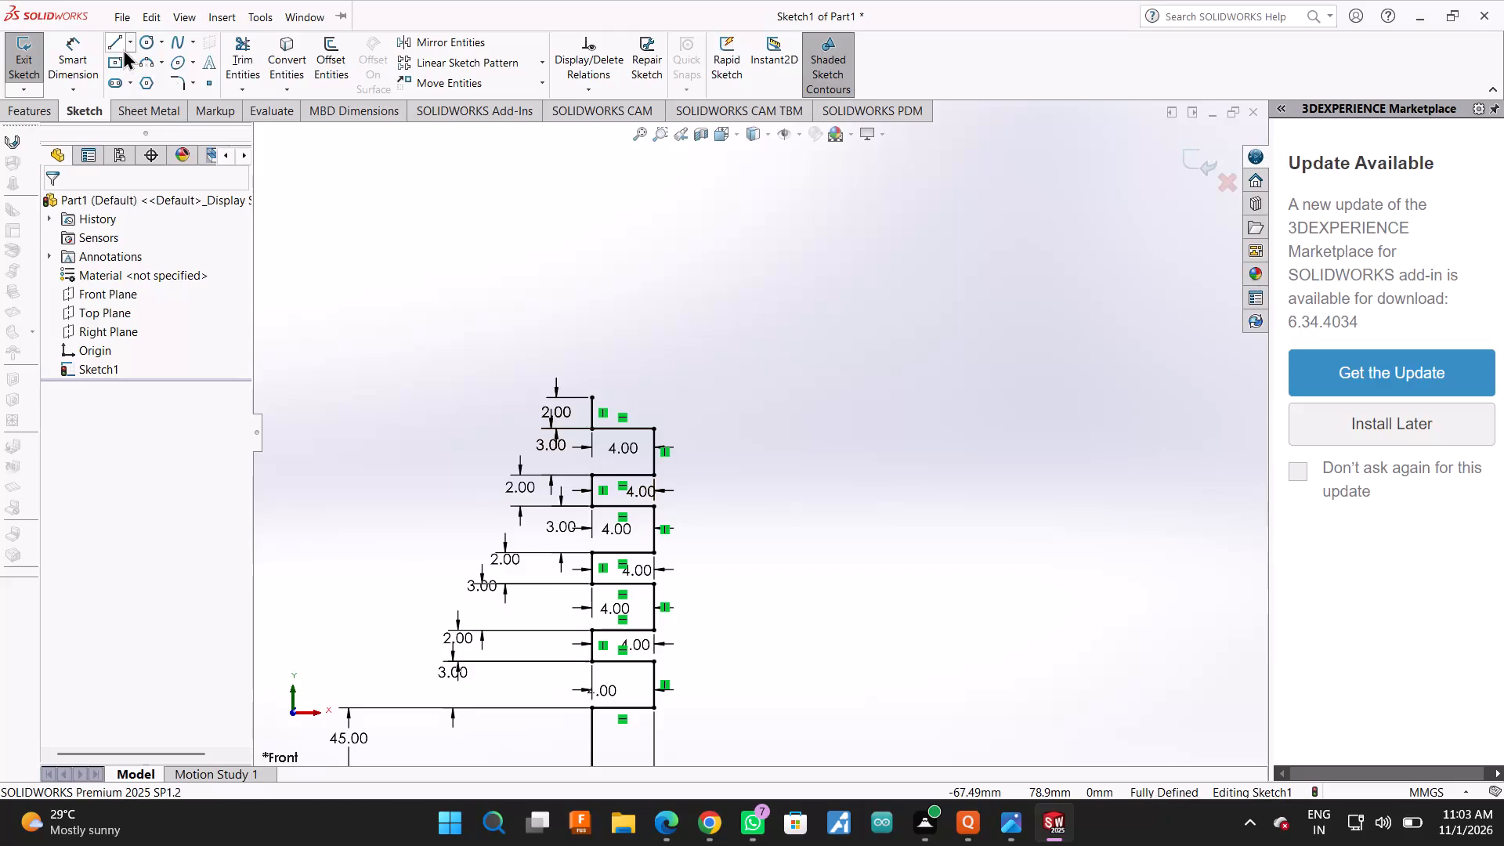
Use Smart Dimension to check the height from the profile's horizontal base line to the lower centerline-side corner of the uppermost 3 mm step.
left_click(92, 55)
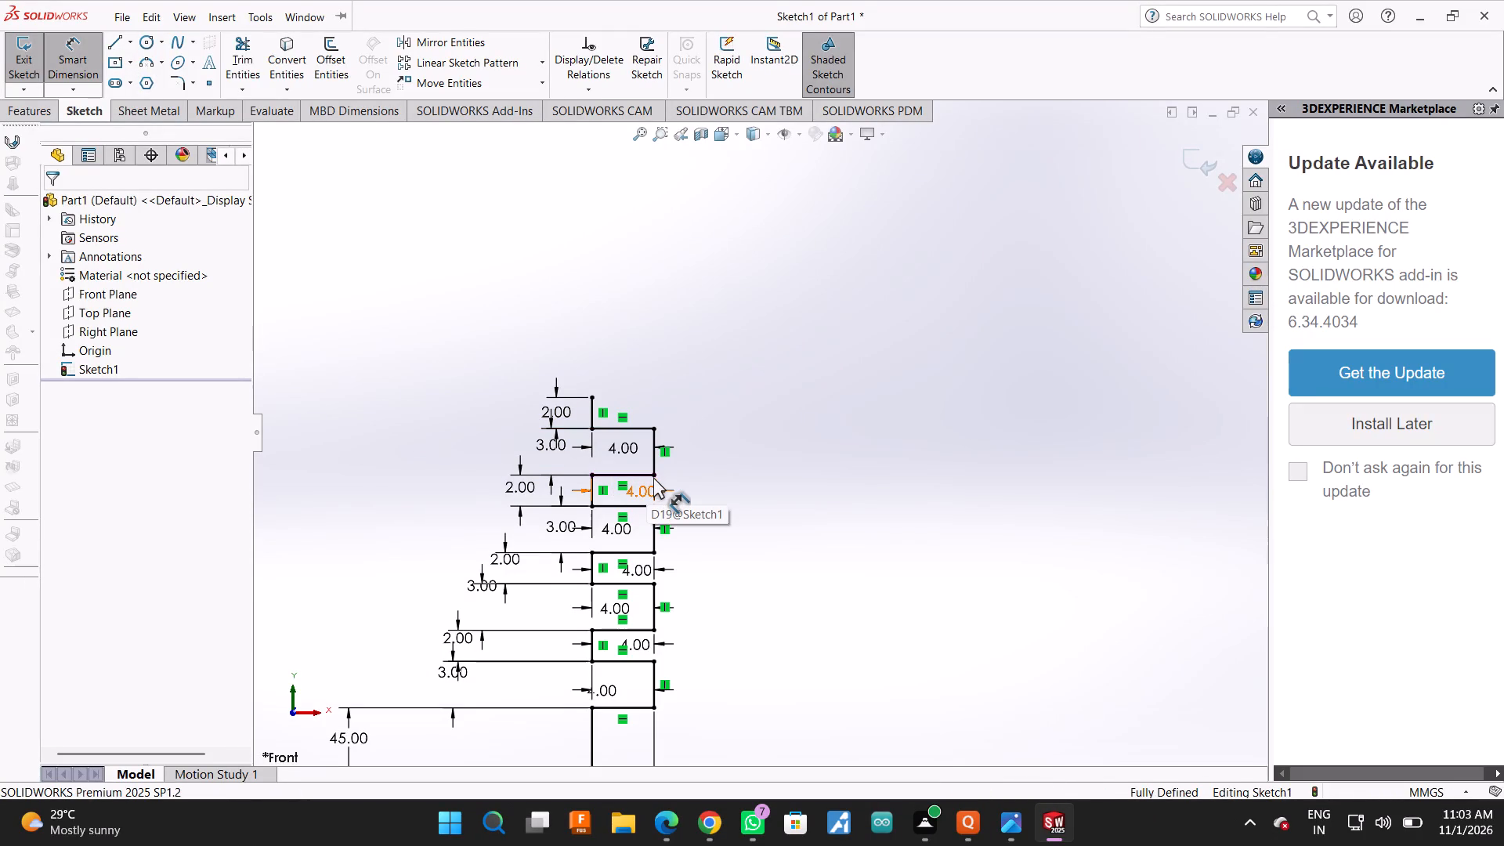
left_click(655, 471)
scroll(732, 494, "up", 3)
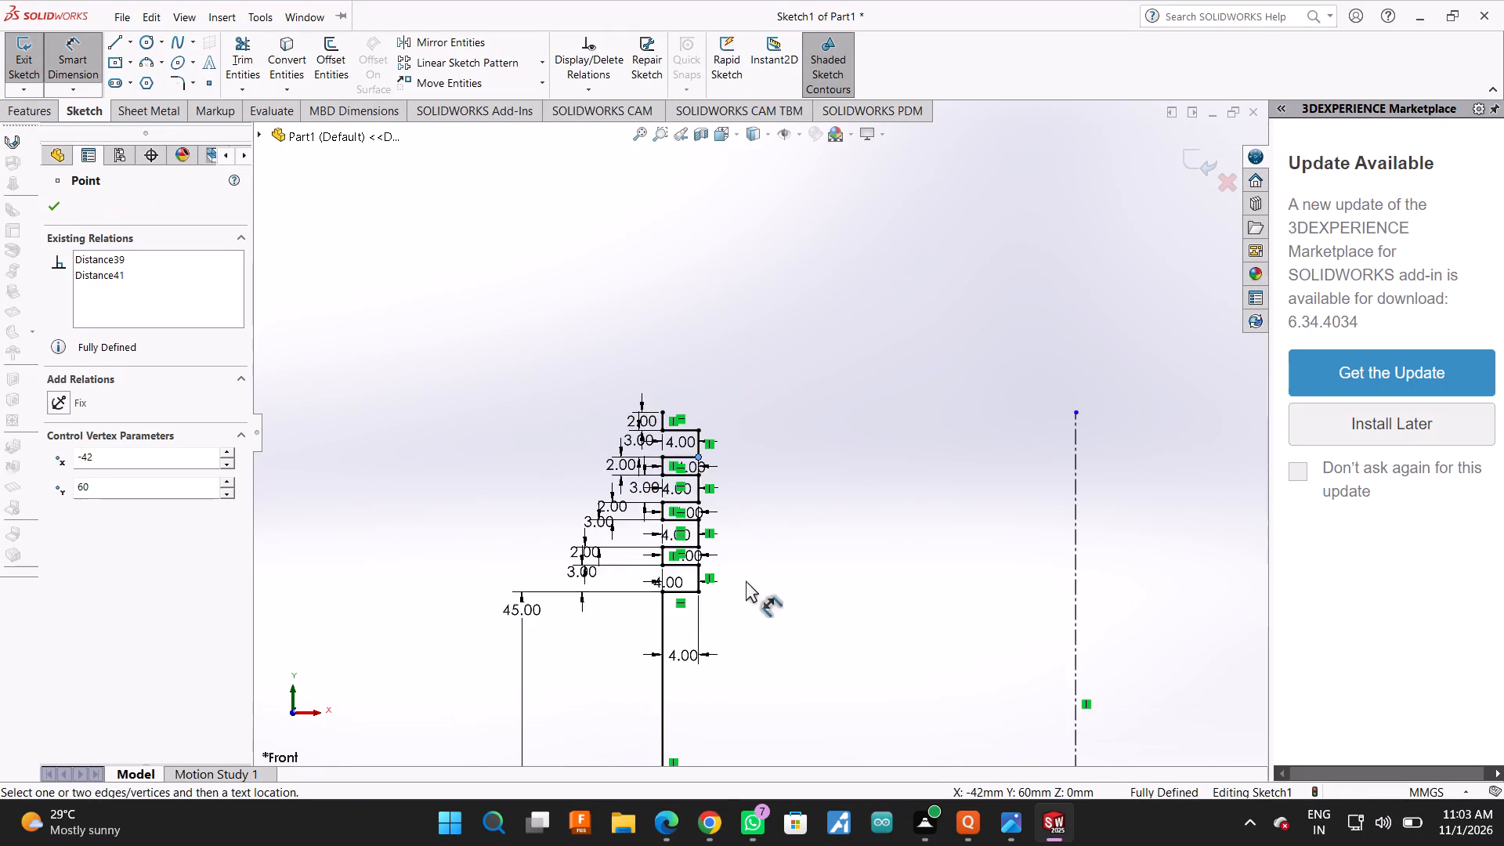
scroll(751, 623, "down", 1)
scroll(753, 602, "up", 4)
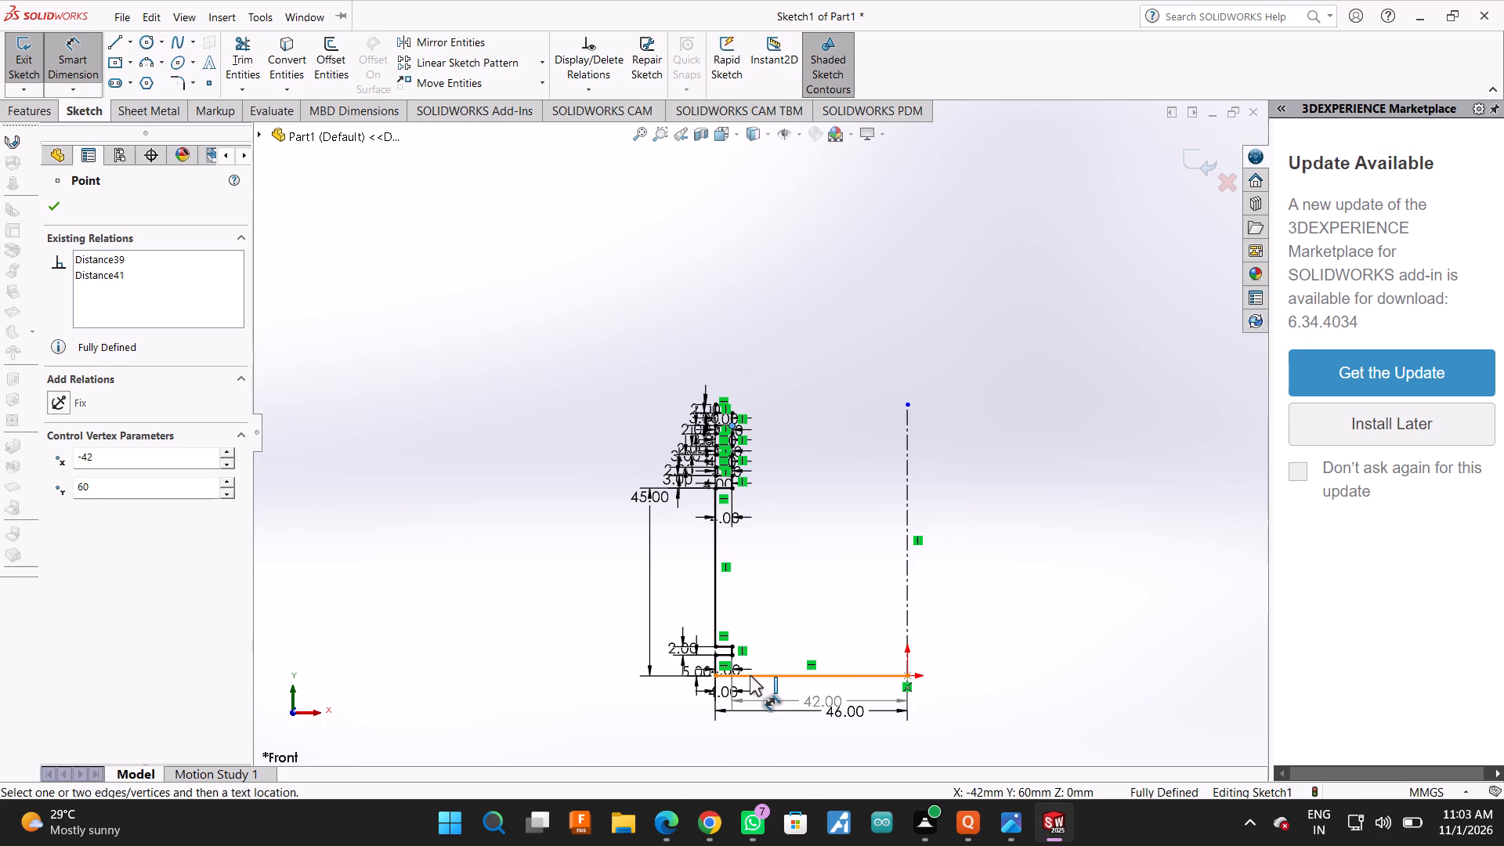
left_click(750, 675)
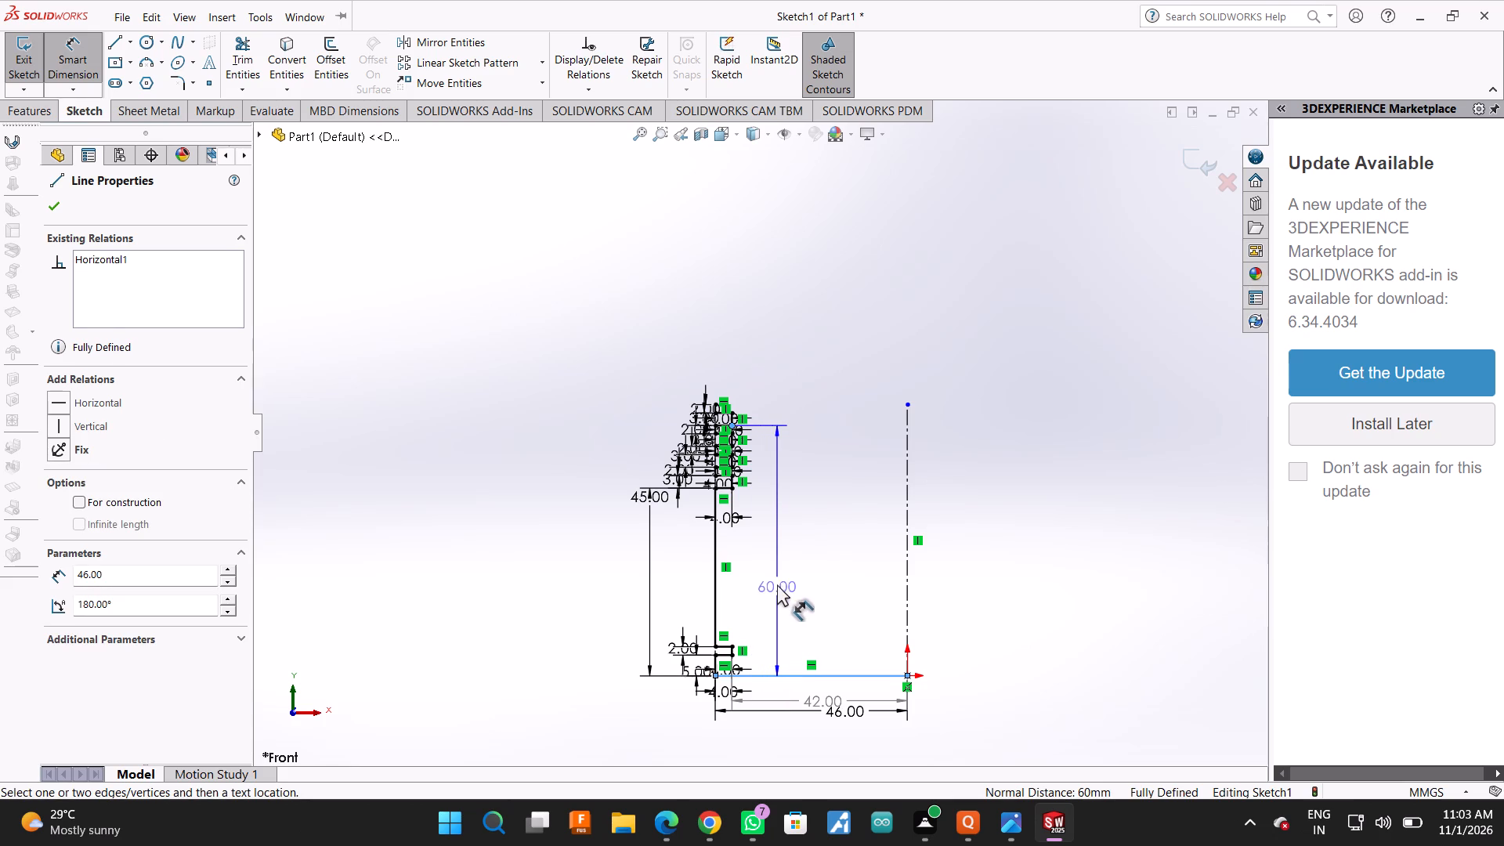
scroll(778, 578, "down", 1)
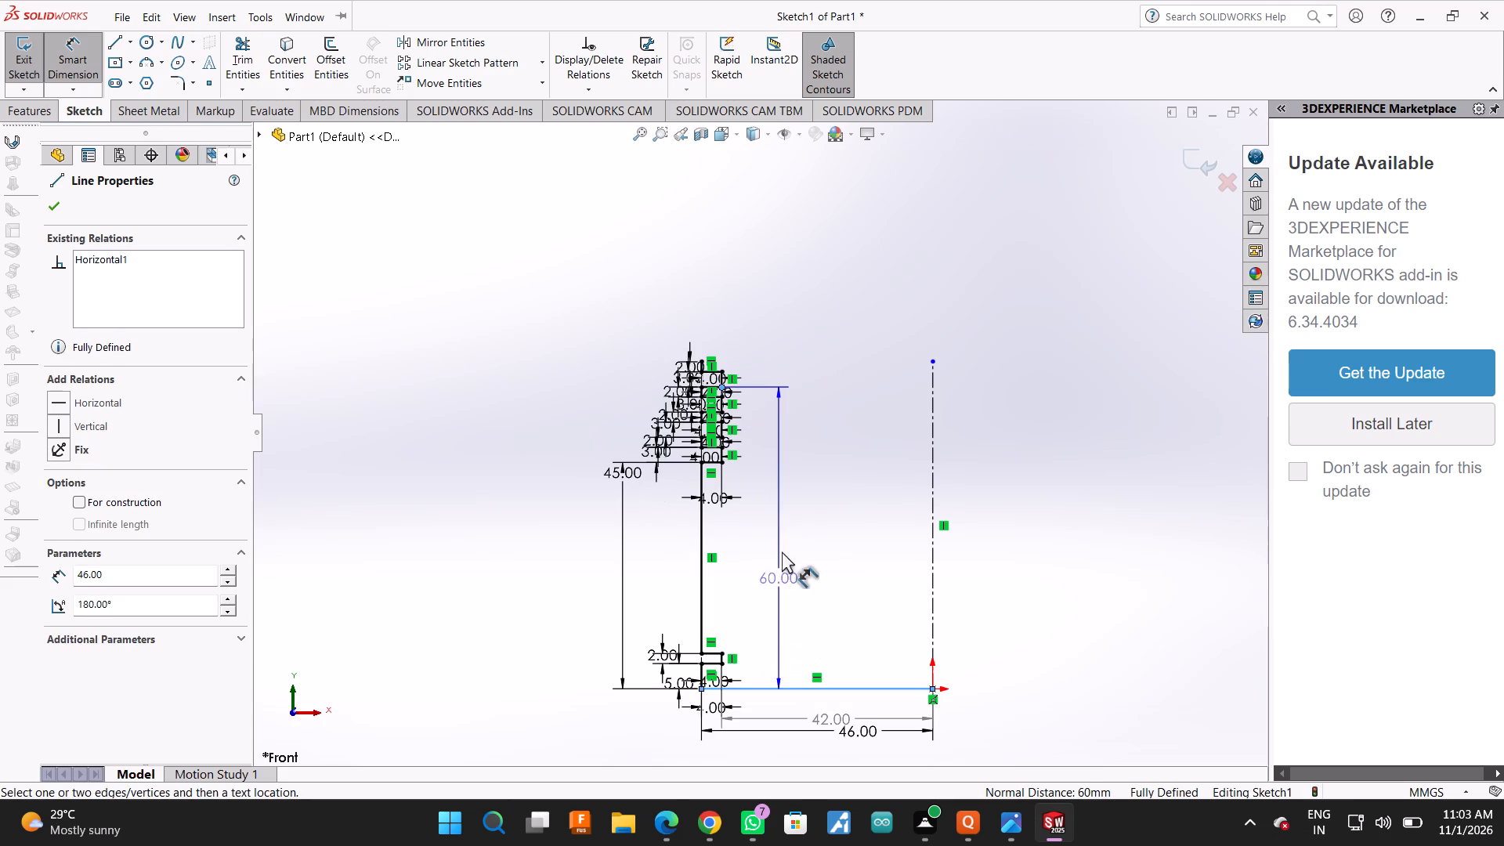
scroll(764, 500, "down", 4)
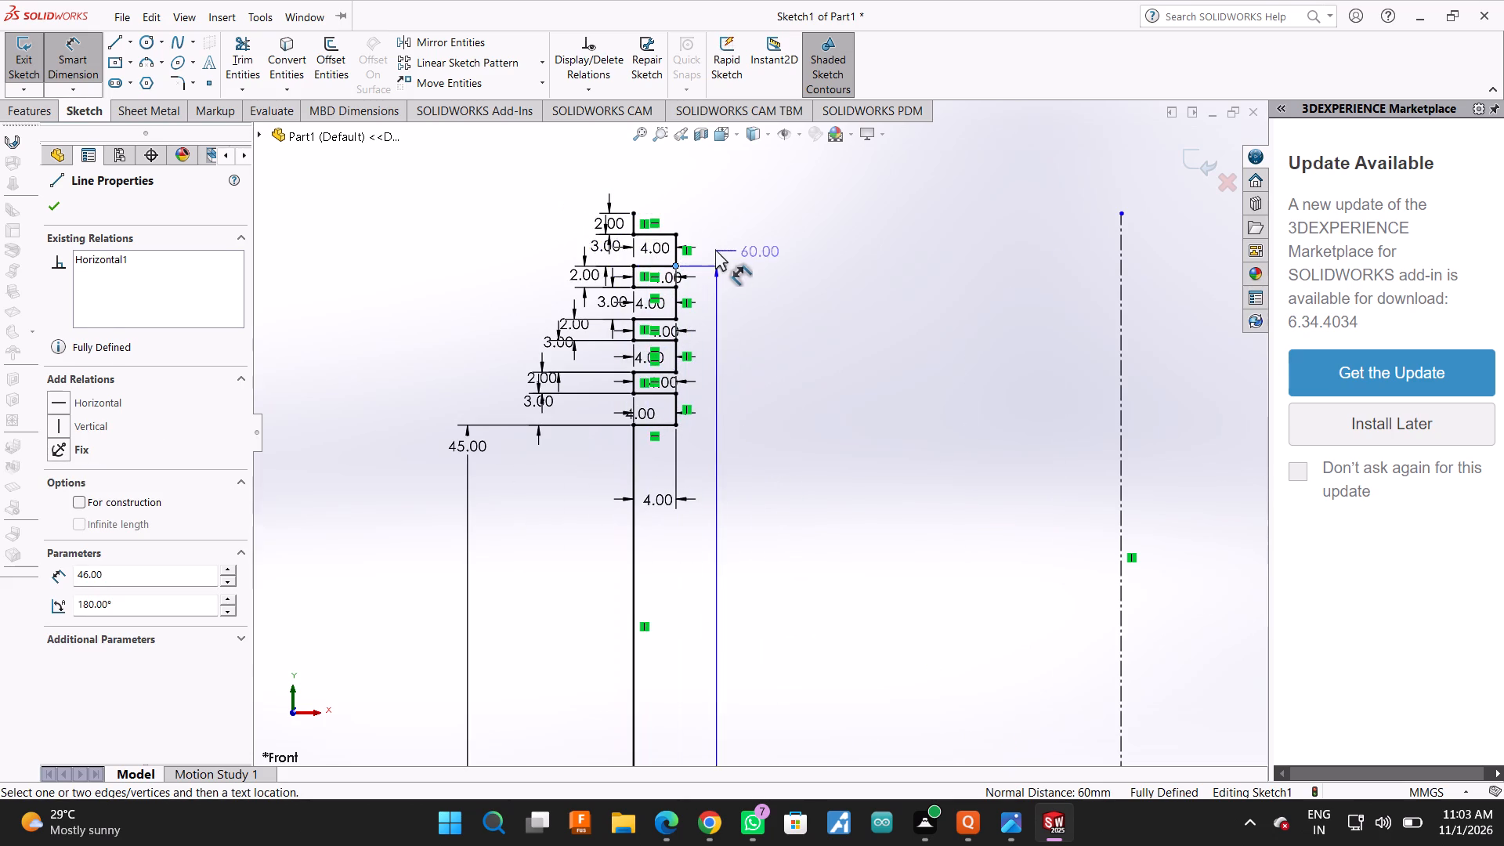
scroll(714, 248, "down", 6)
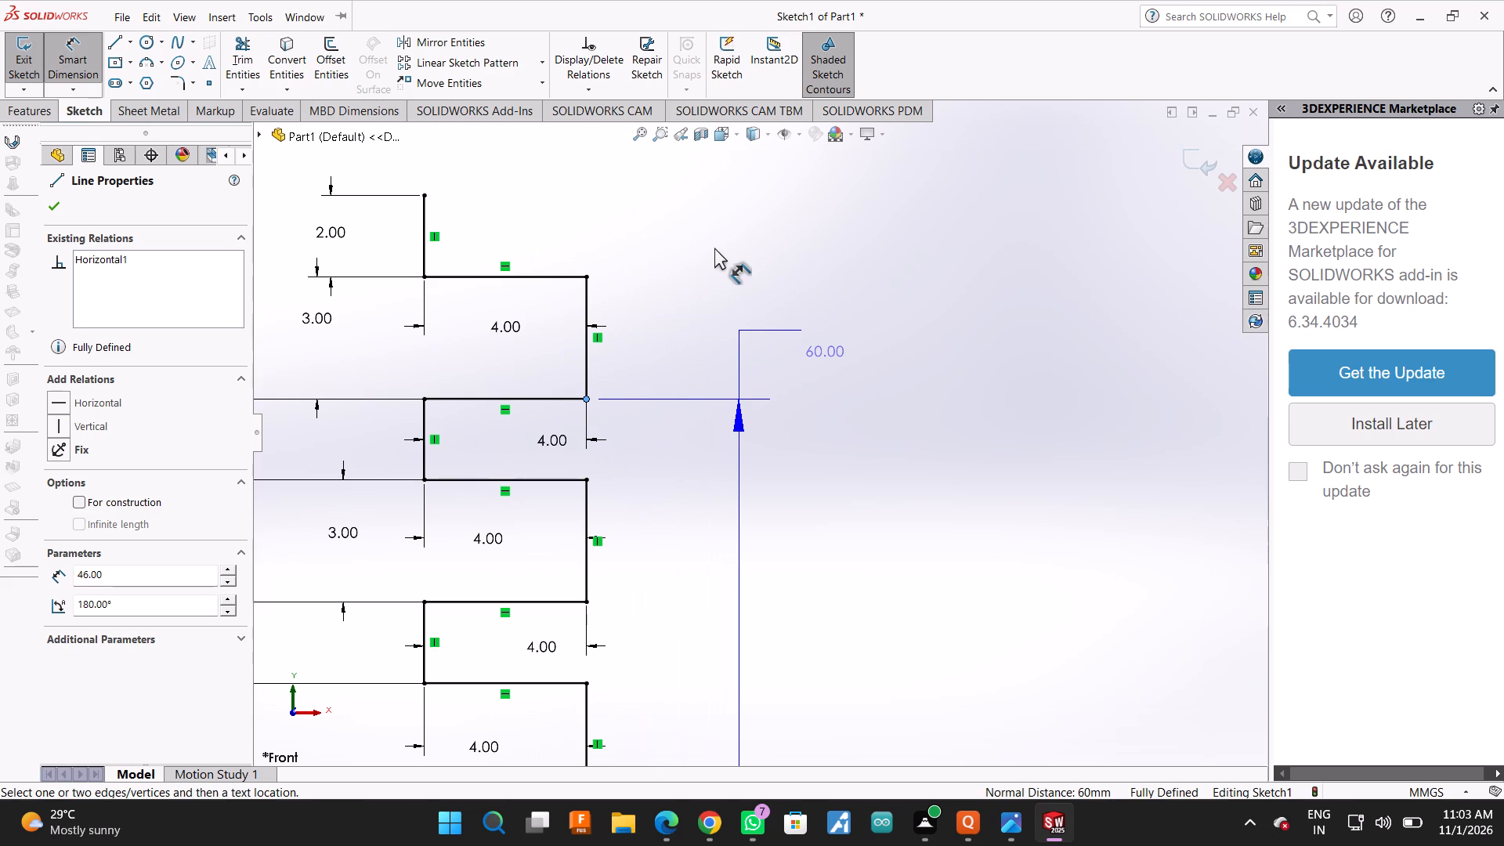
scroll(714, 248, "down", 1)
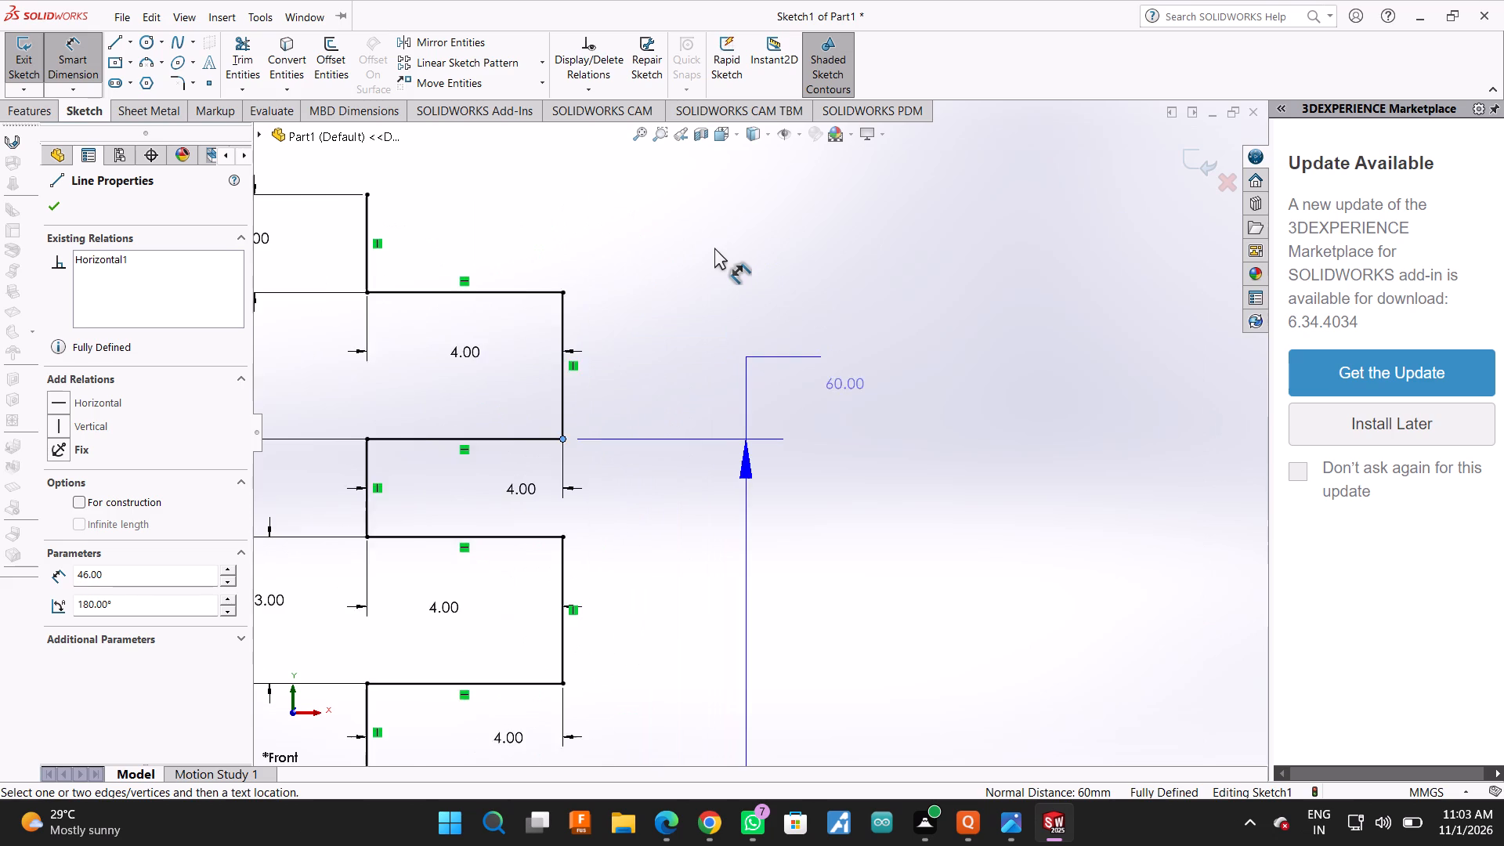
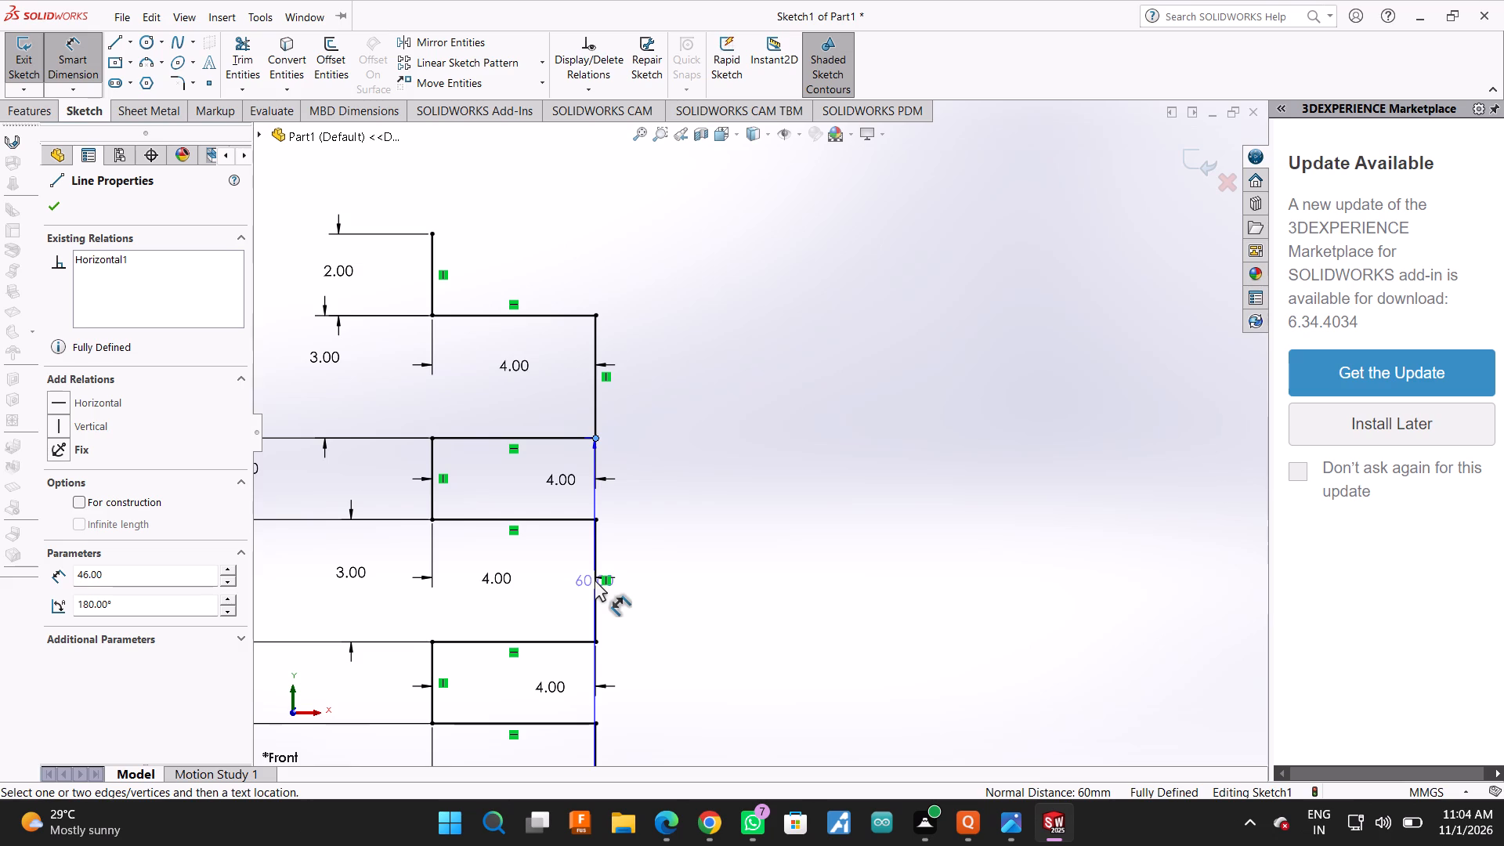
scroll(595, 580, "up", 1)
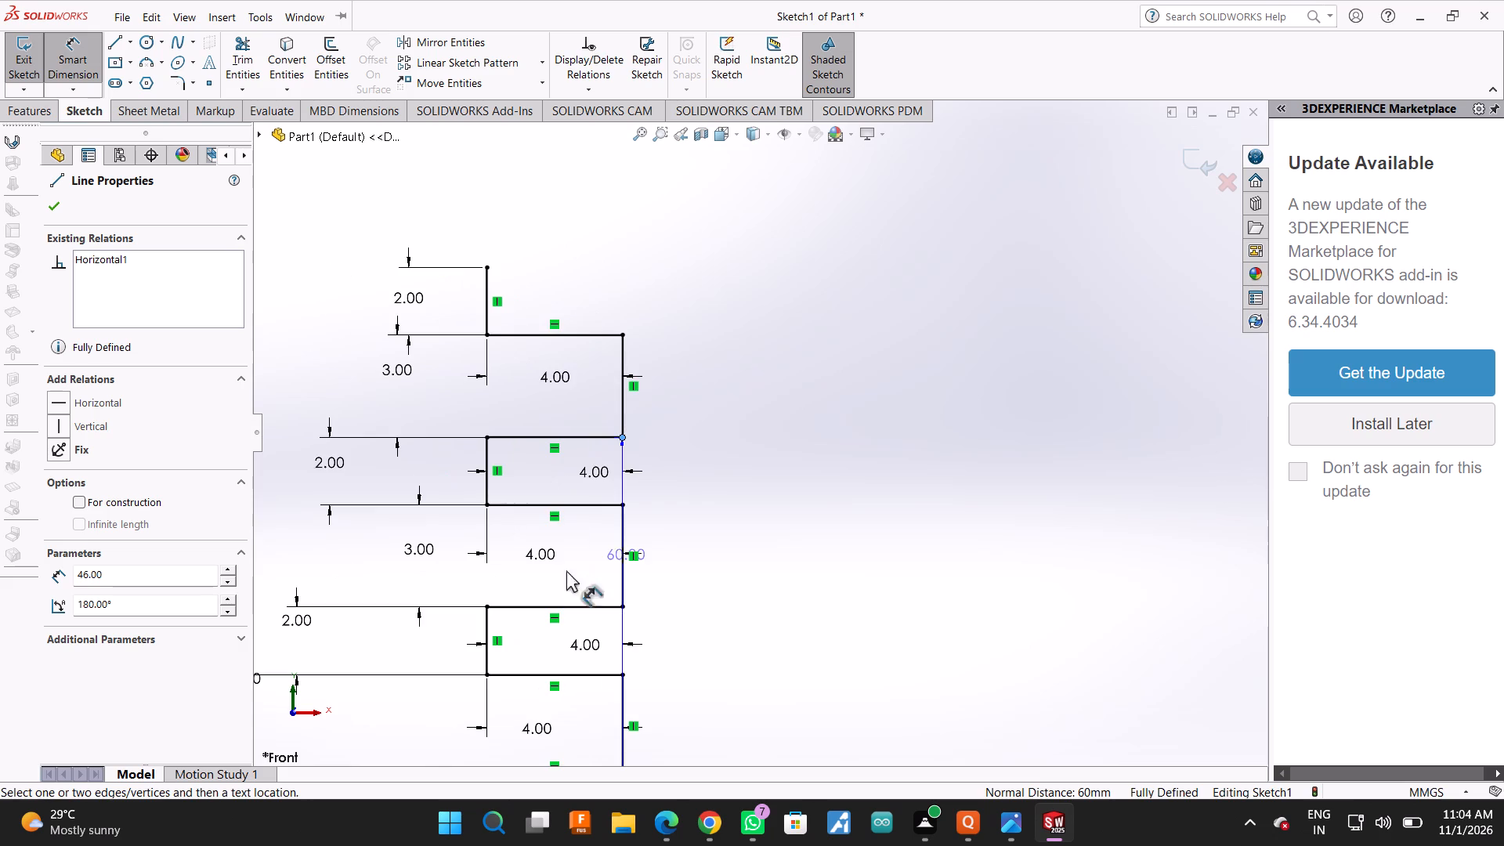
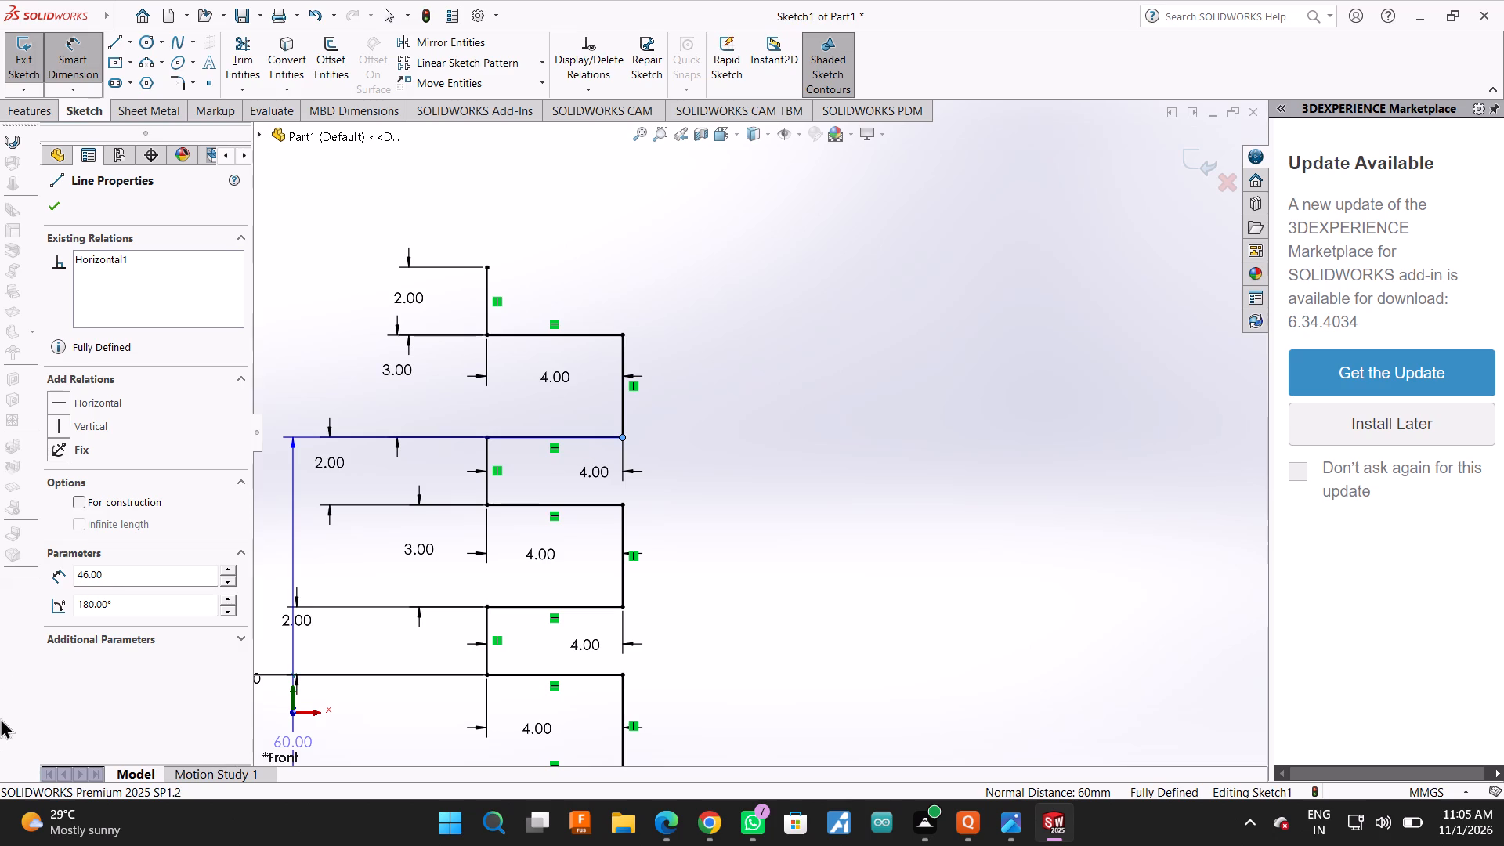
Mirror the whole notched half-profile, including its bottom line, about the vertical centerline.
left_click(60, 216)
scroll(651, 497, "up", 2)
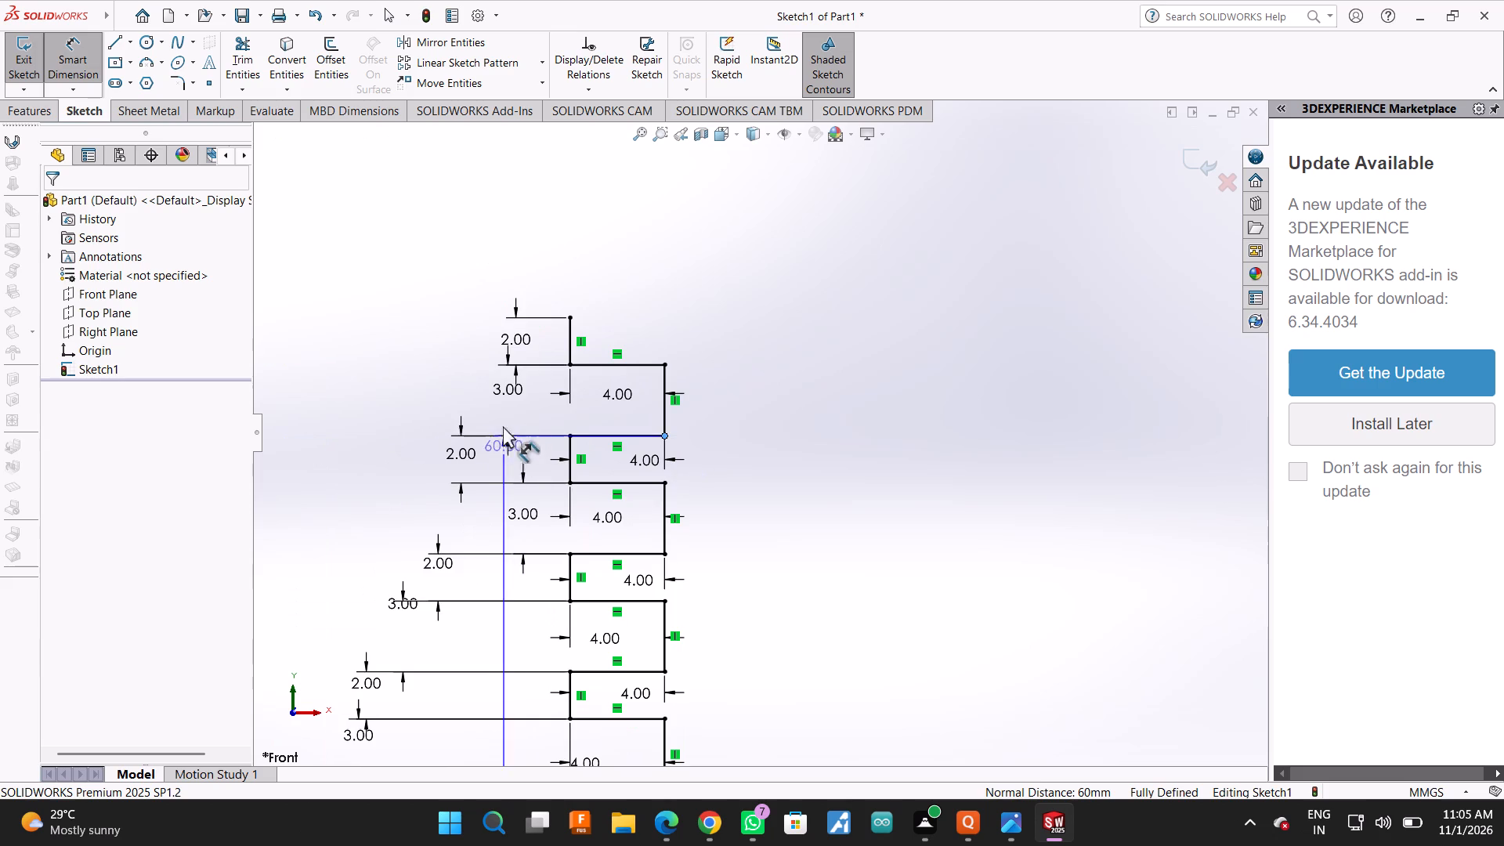
key("Escape")
key("Escape")
scroll(568, 402, "up", 5)
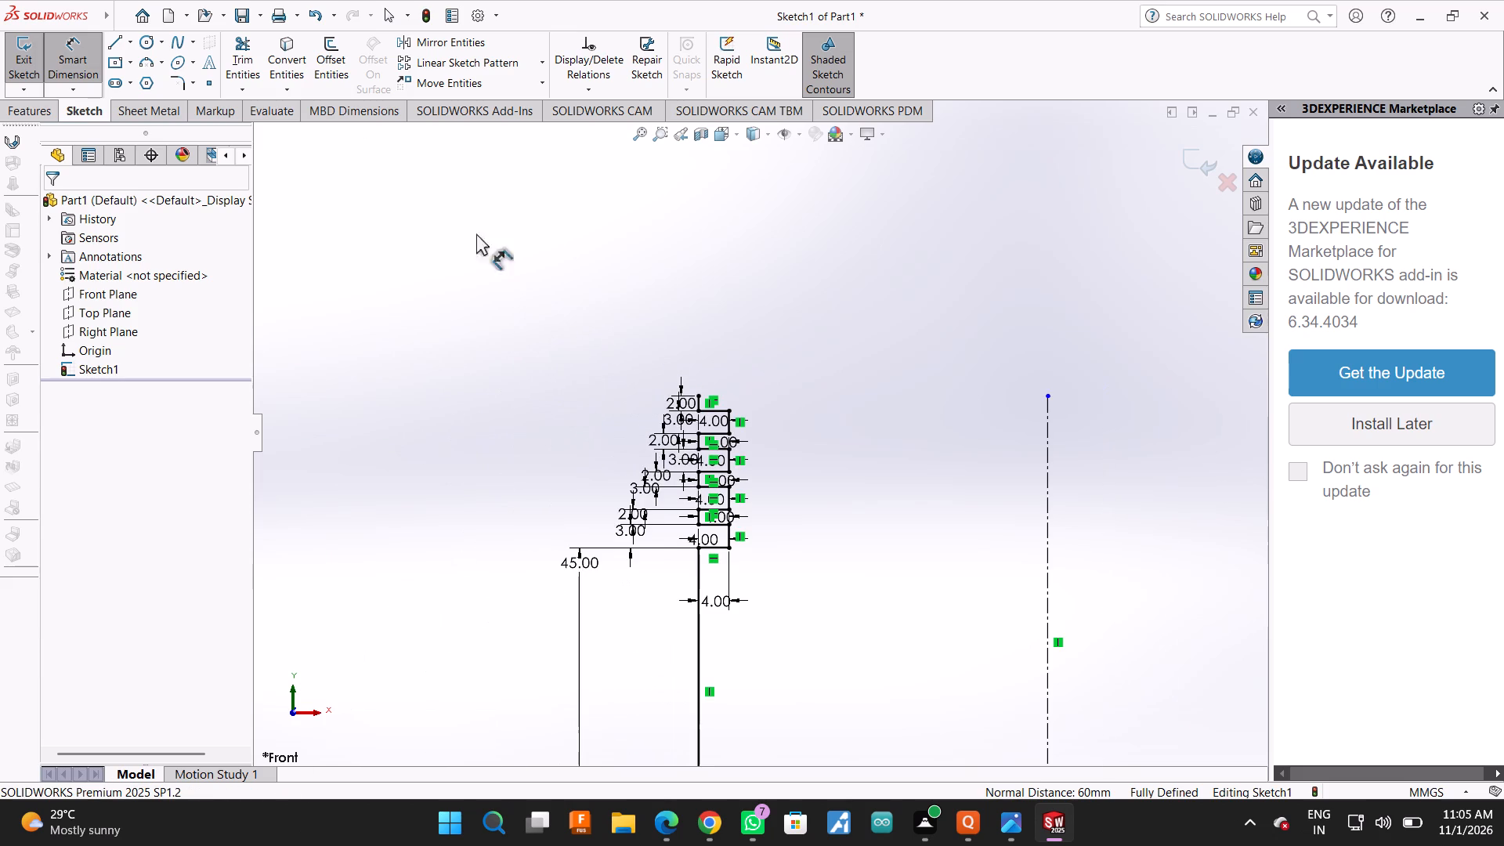
left_click(445, 45)
scroll(859, 425, "up", 2)
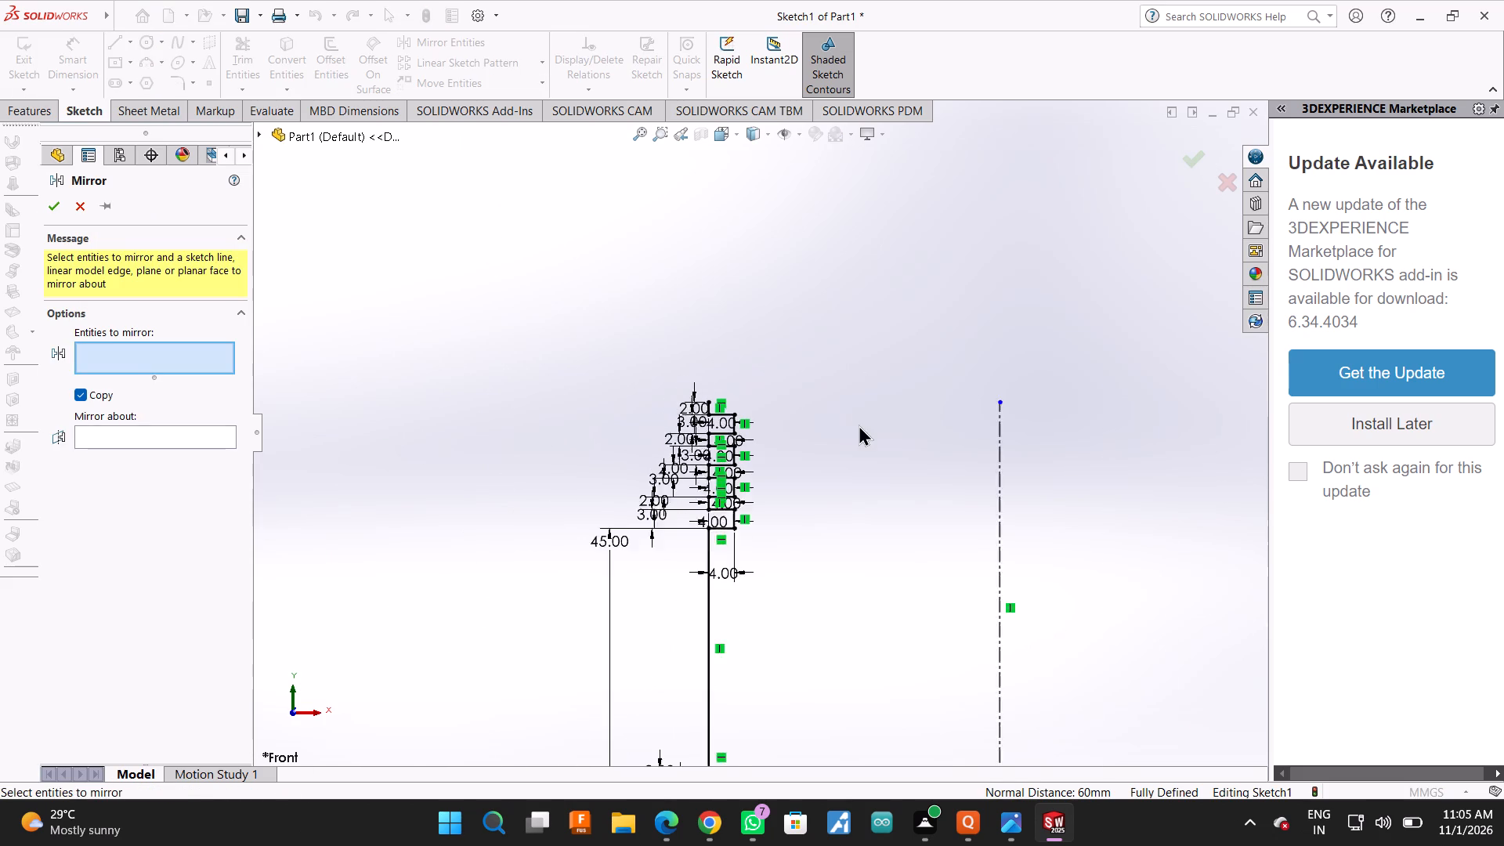
left_click_drag(632, 341, 851, 822)
left_click(851, 822)
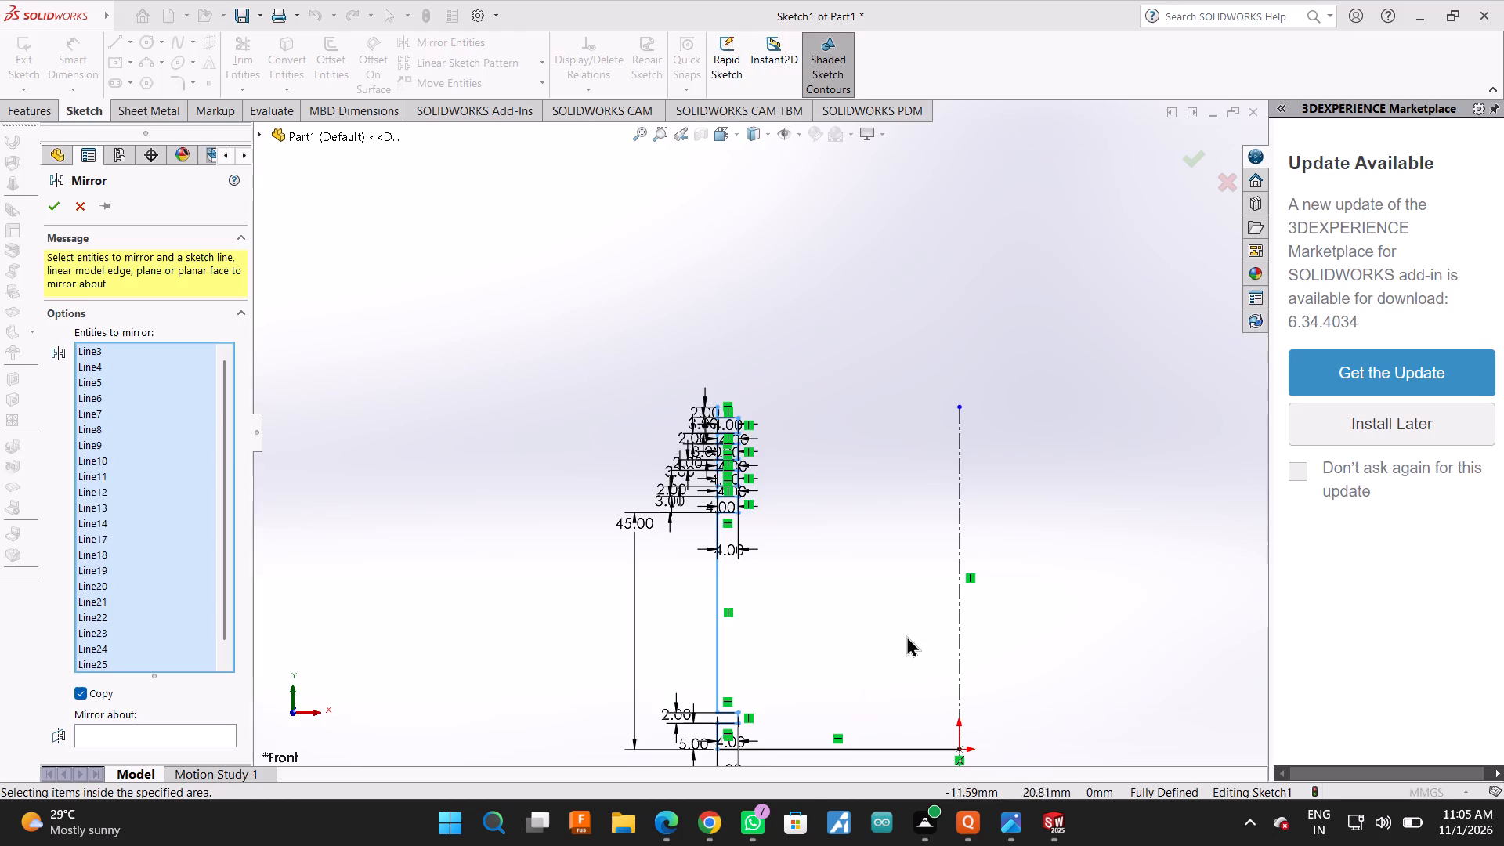
scroll(918, 634, "down", 1)
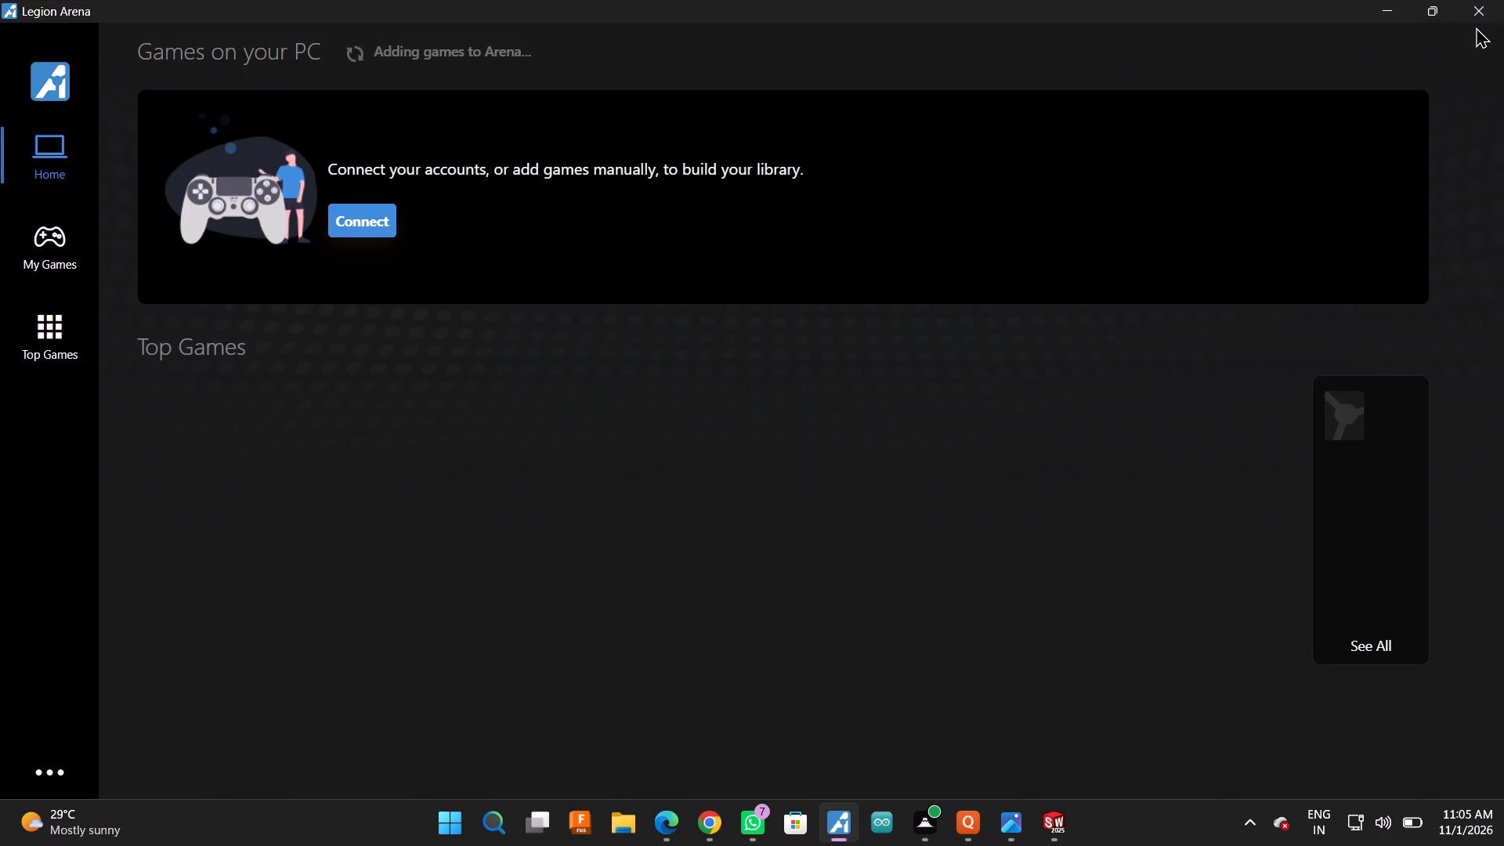
left_click(1477, 24)
left_click(1480, 17)
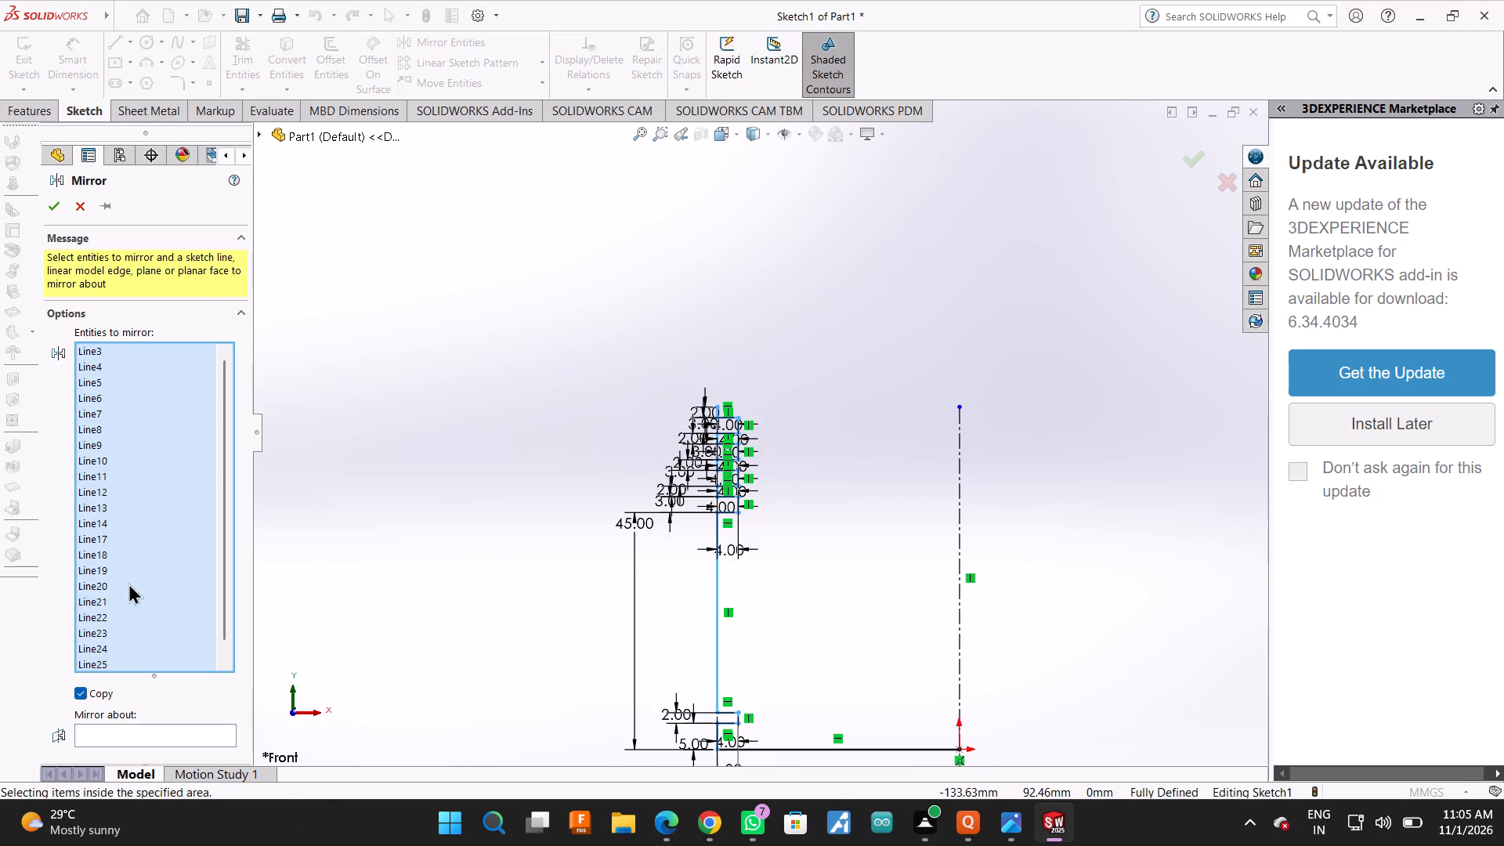
left_click(174, 729)
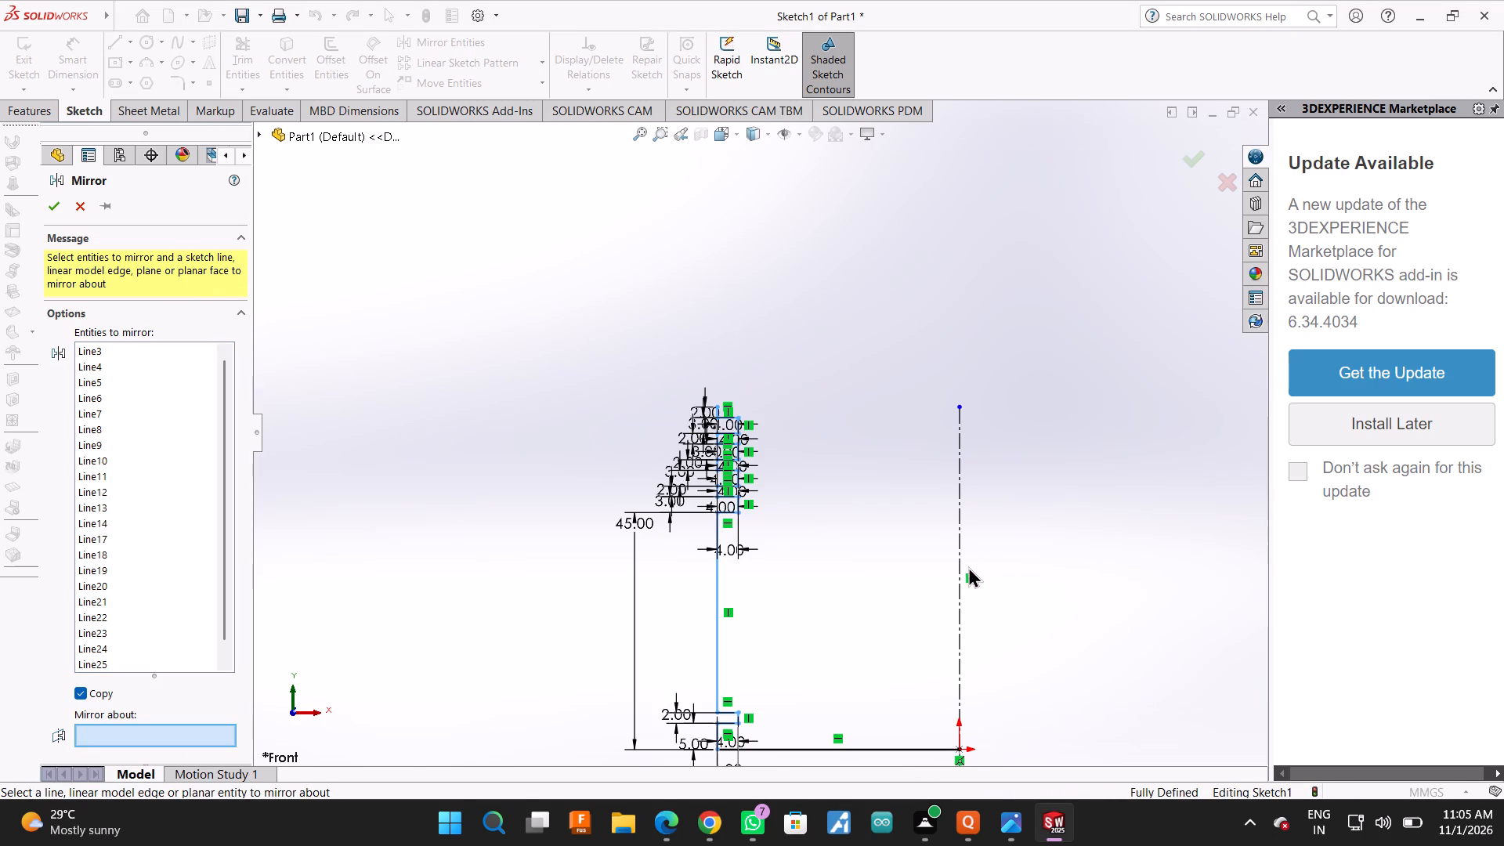
left_click(956, 570)
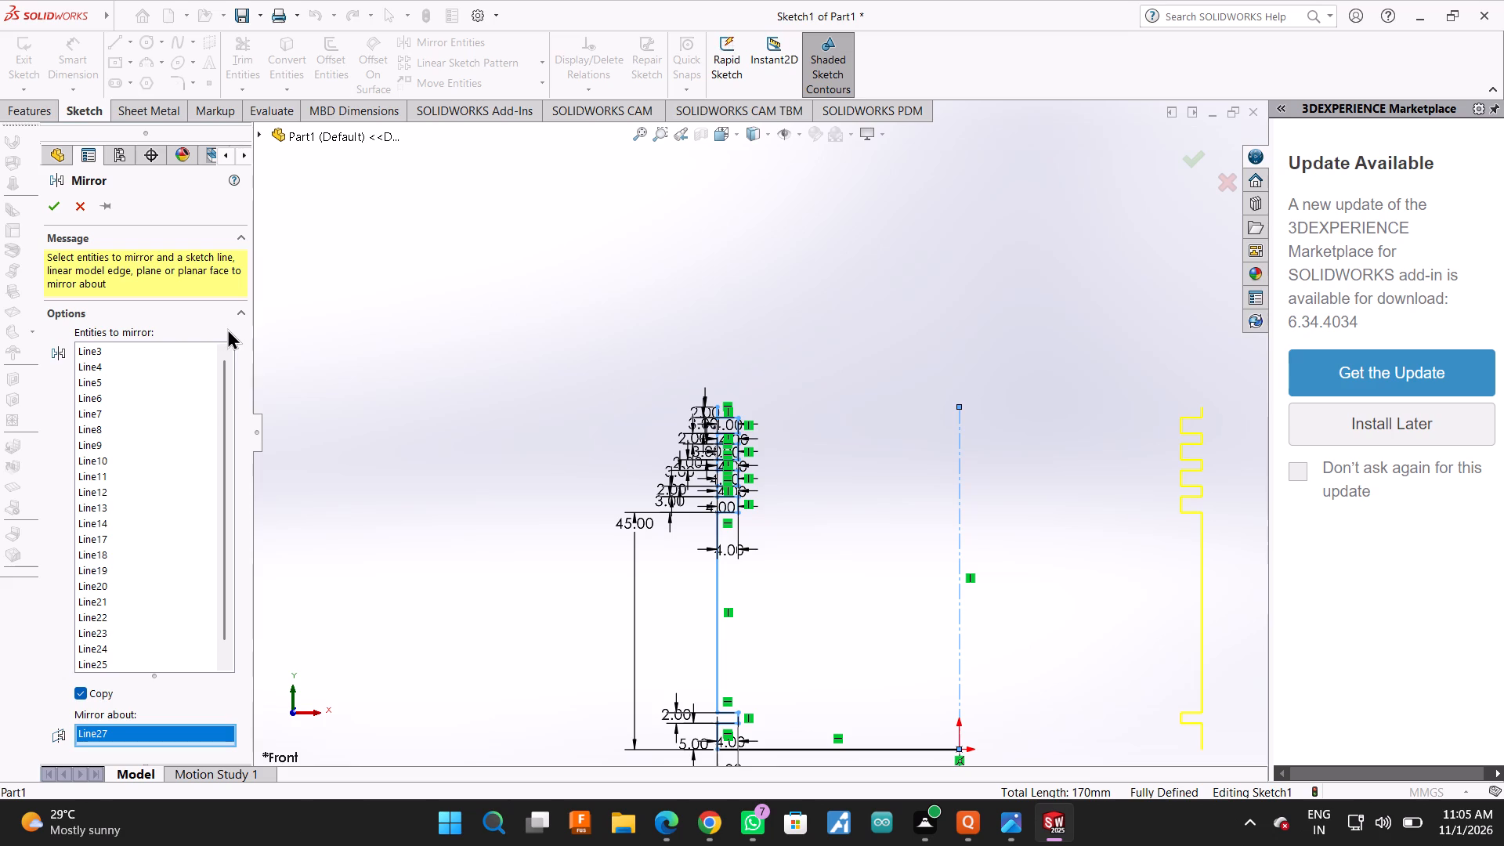
left_click(201, 324)
left_click(197, 374)
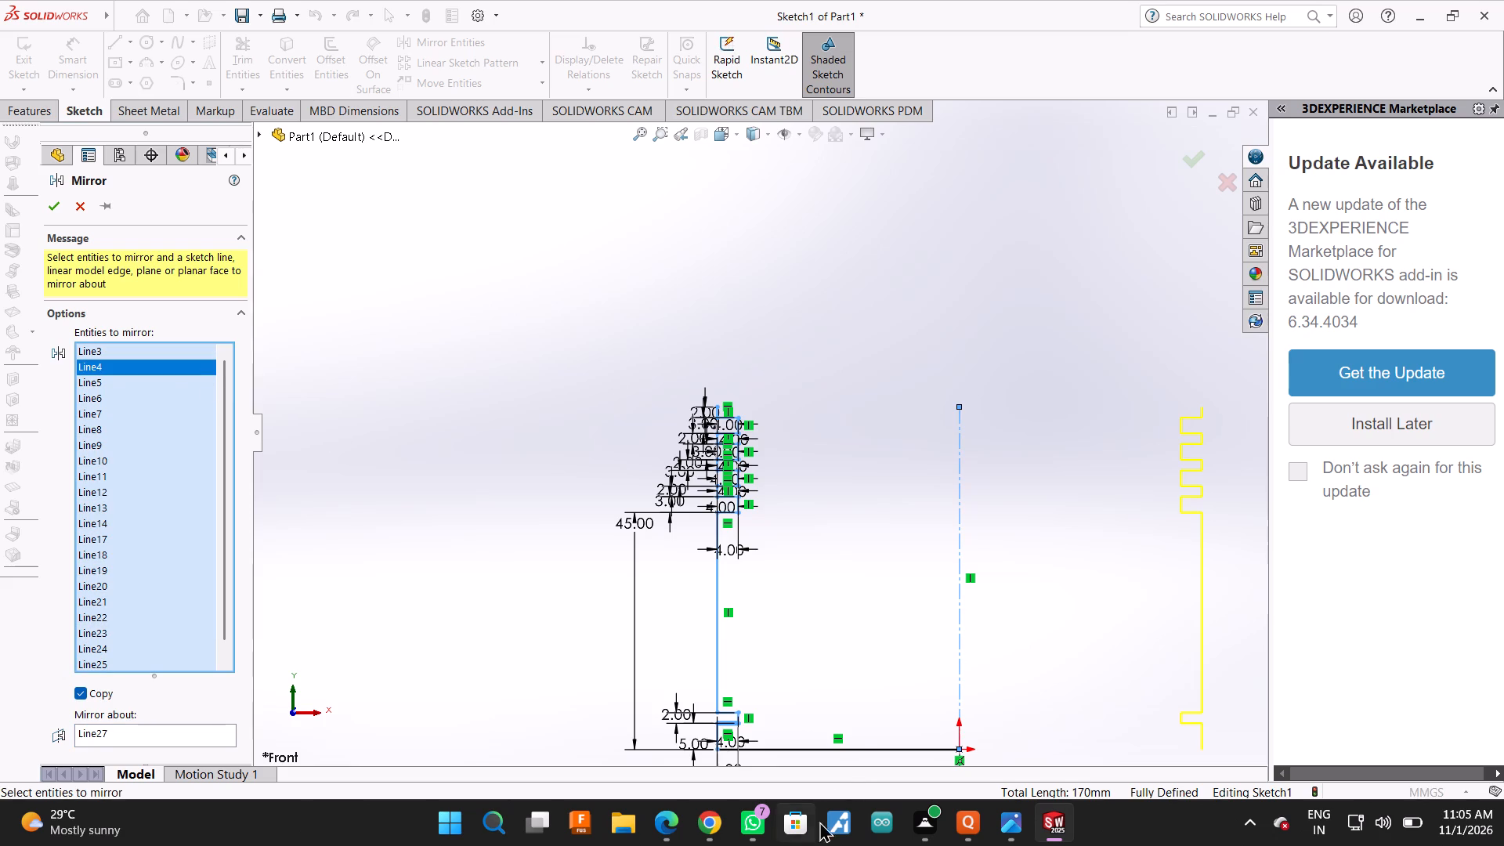
left_click(845, 748, "ctrl")
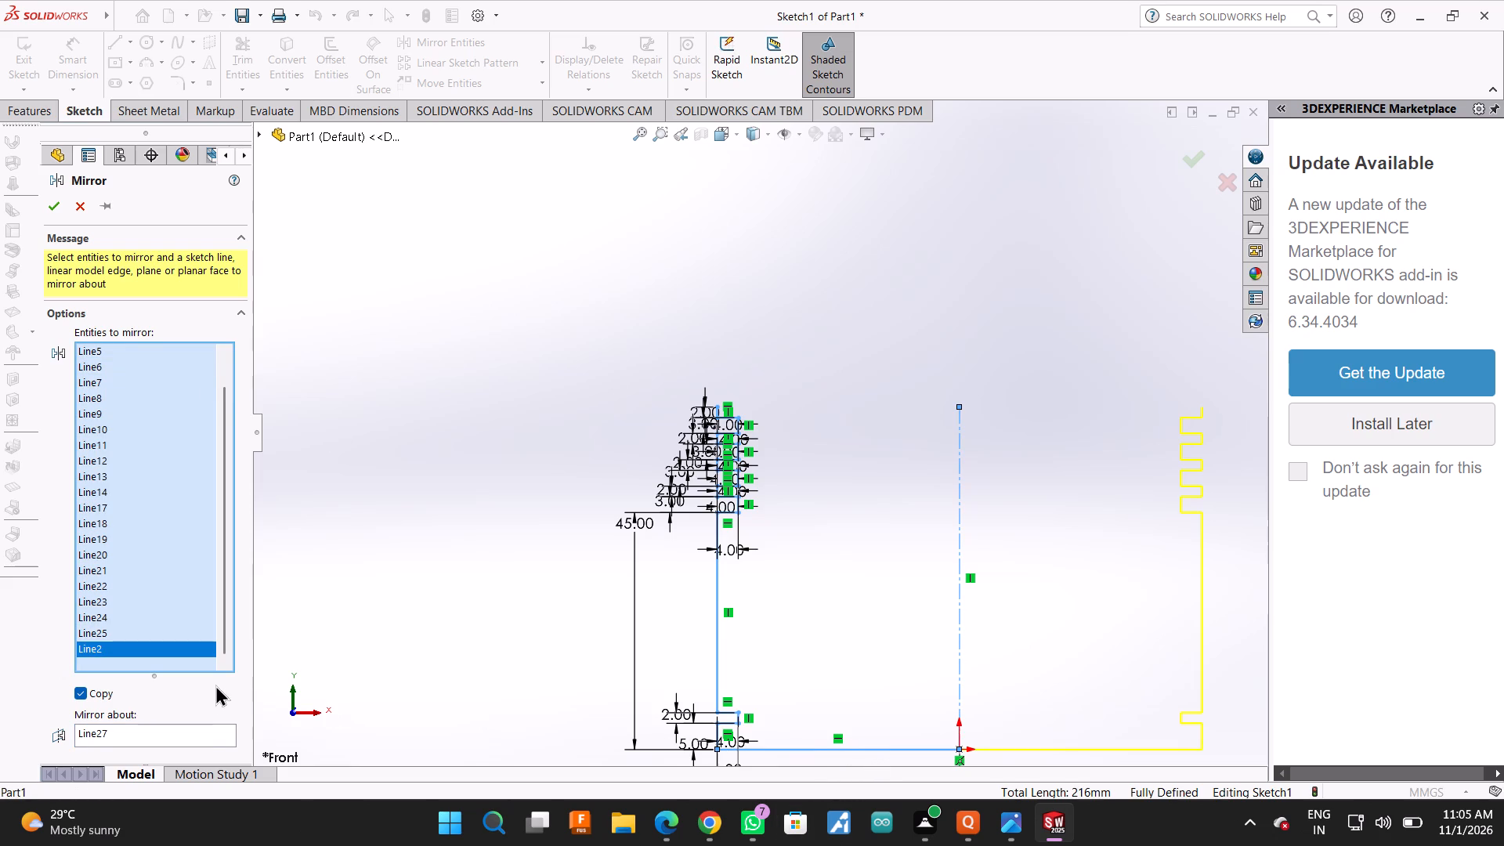
left_click(204, 732)
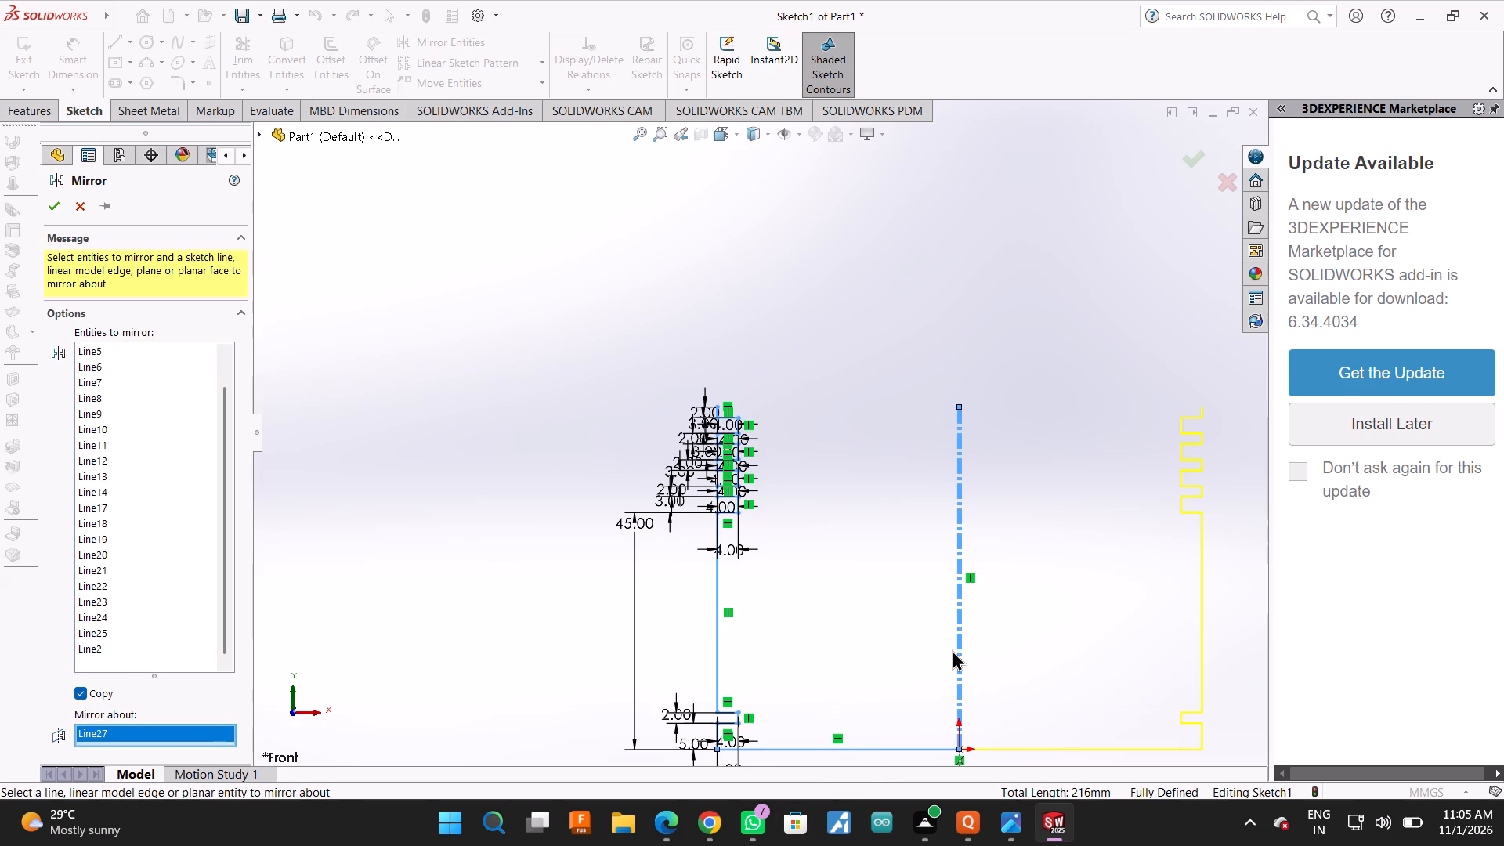
left_click(54, 212)
Draw a three-point arc of about 77 mm radius across the open top, joining the upper endpoints of both profile halves.
scroll(859, 608, "up", 3)
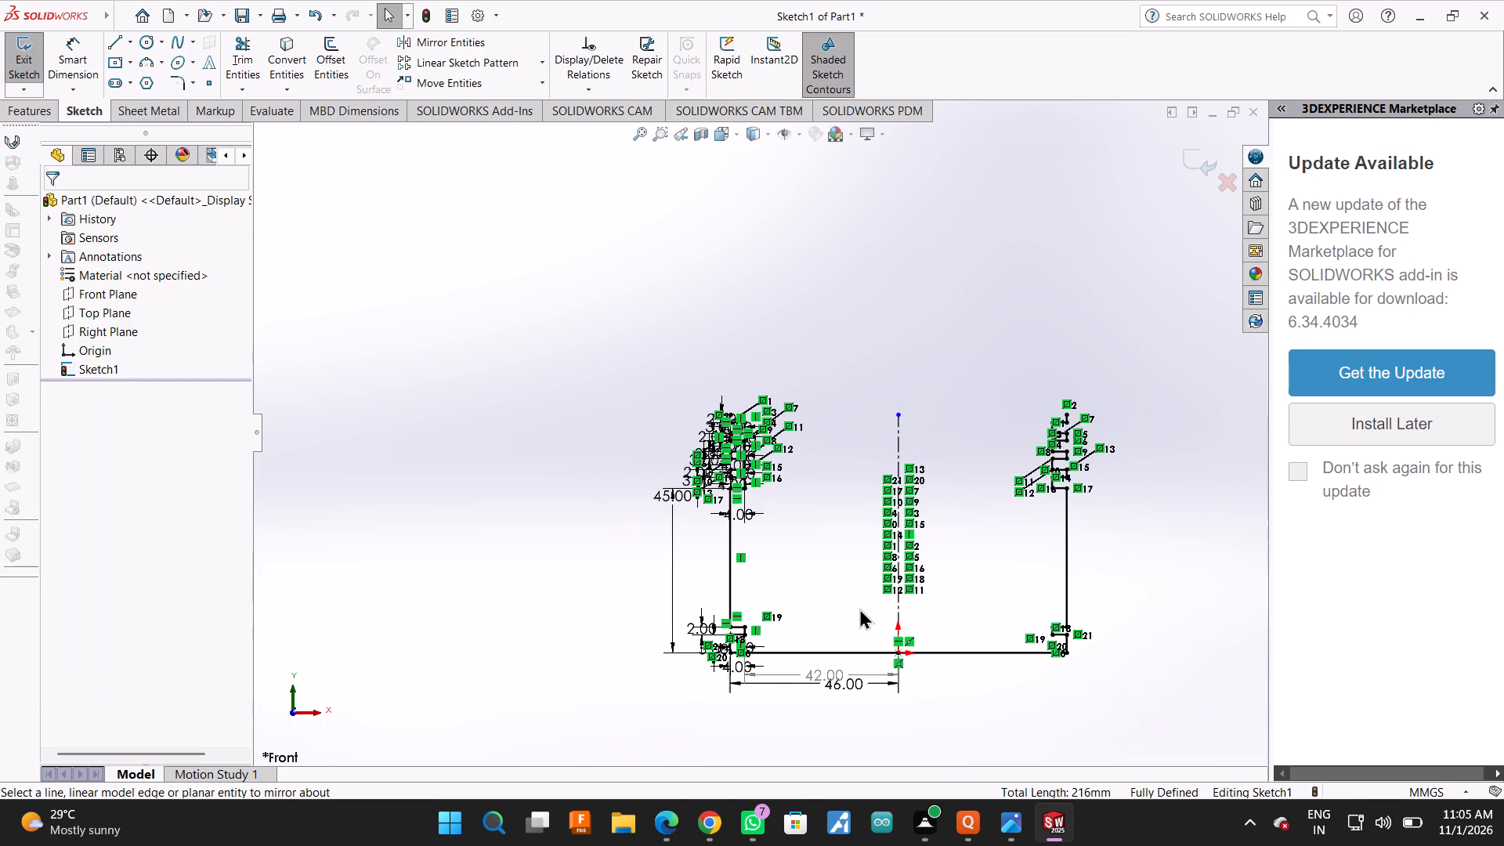
scroll(917, 593, "down", 1)
scroll(893, 483, "down", 3)
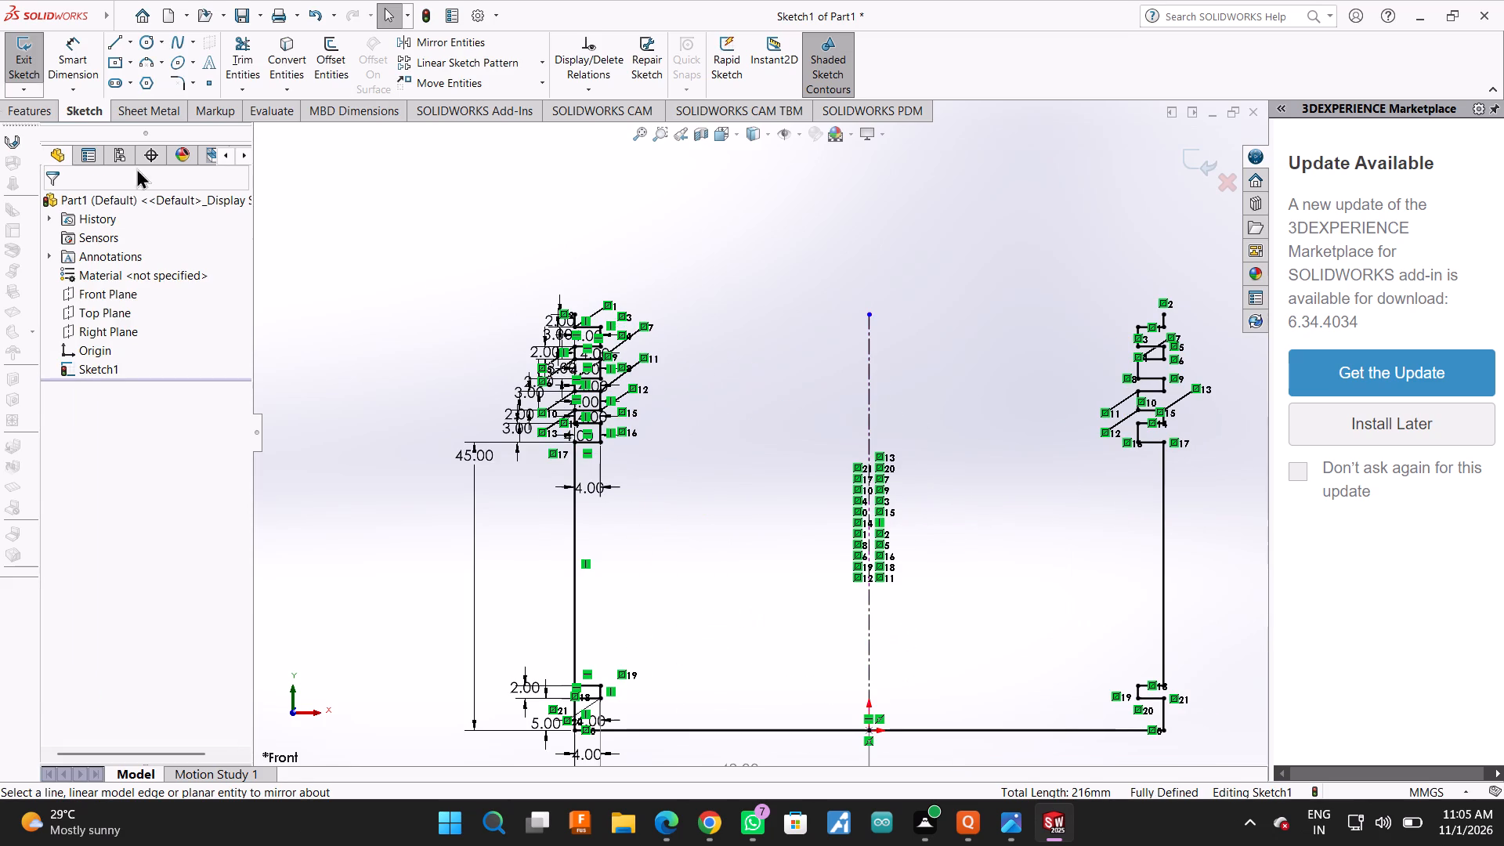
left_click(152, 62)
scroll(649, 332, "down", 7)
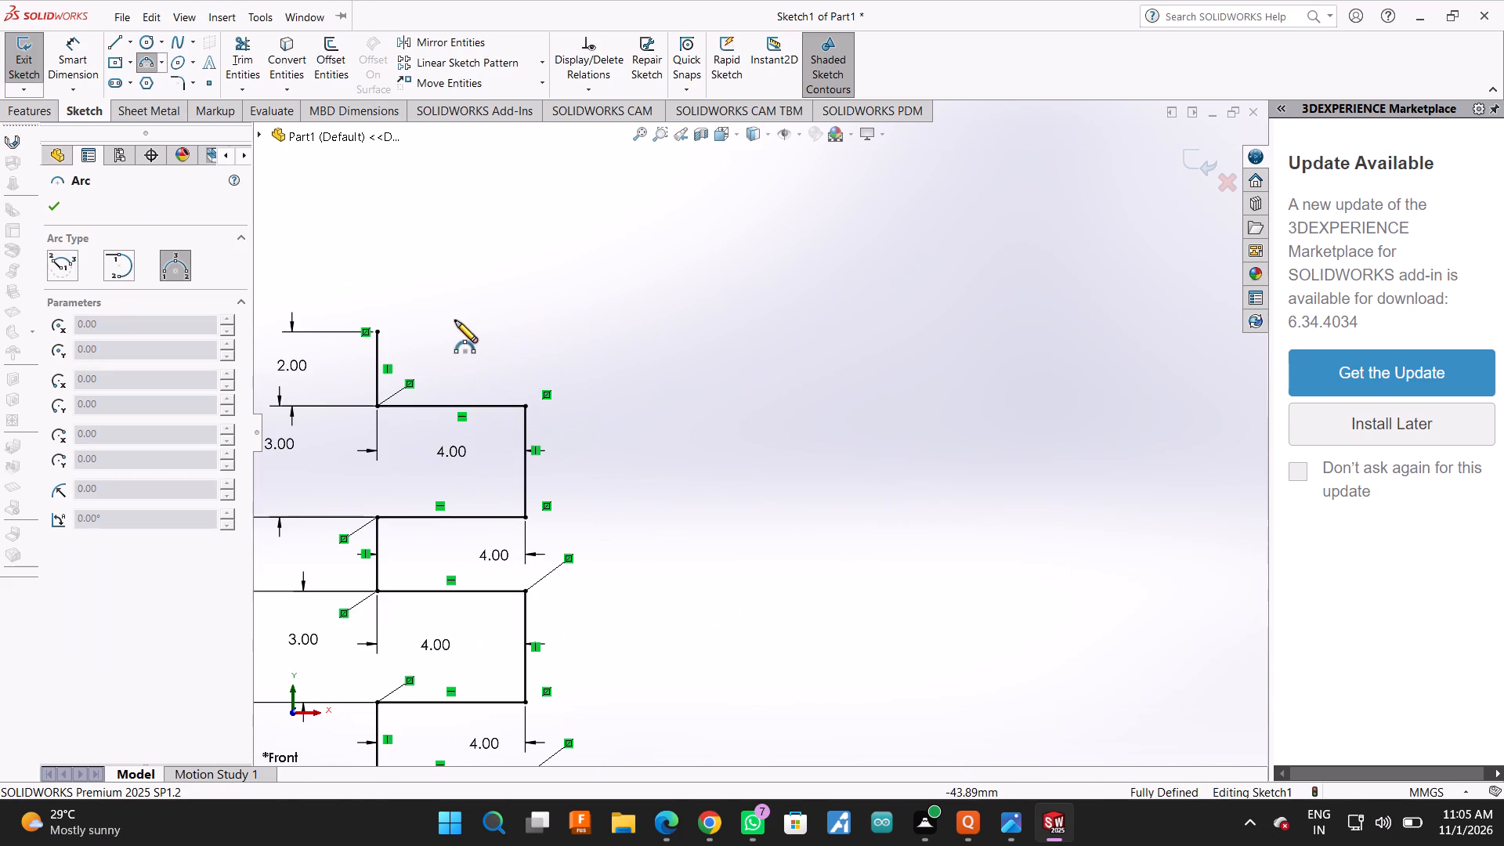
left_click(381, 332)
scroll(453, 374, "up", 4)
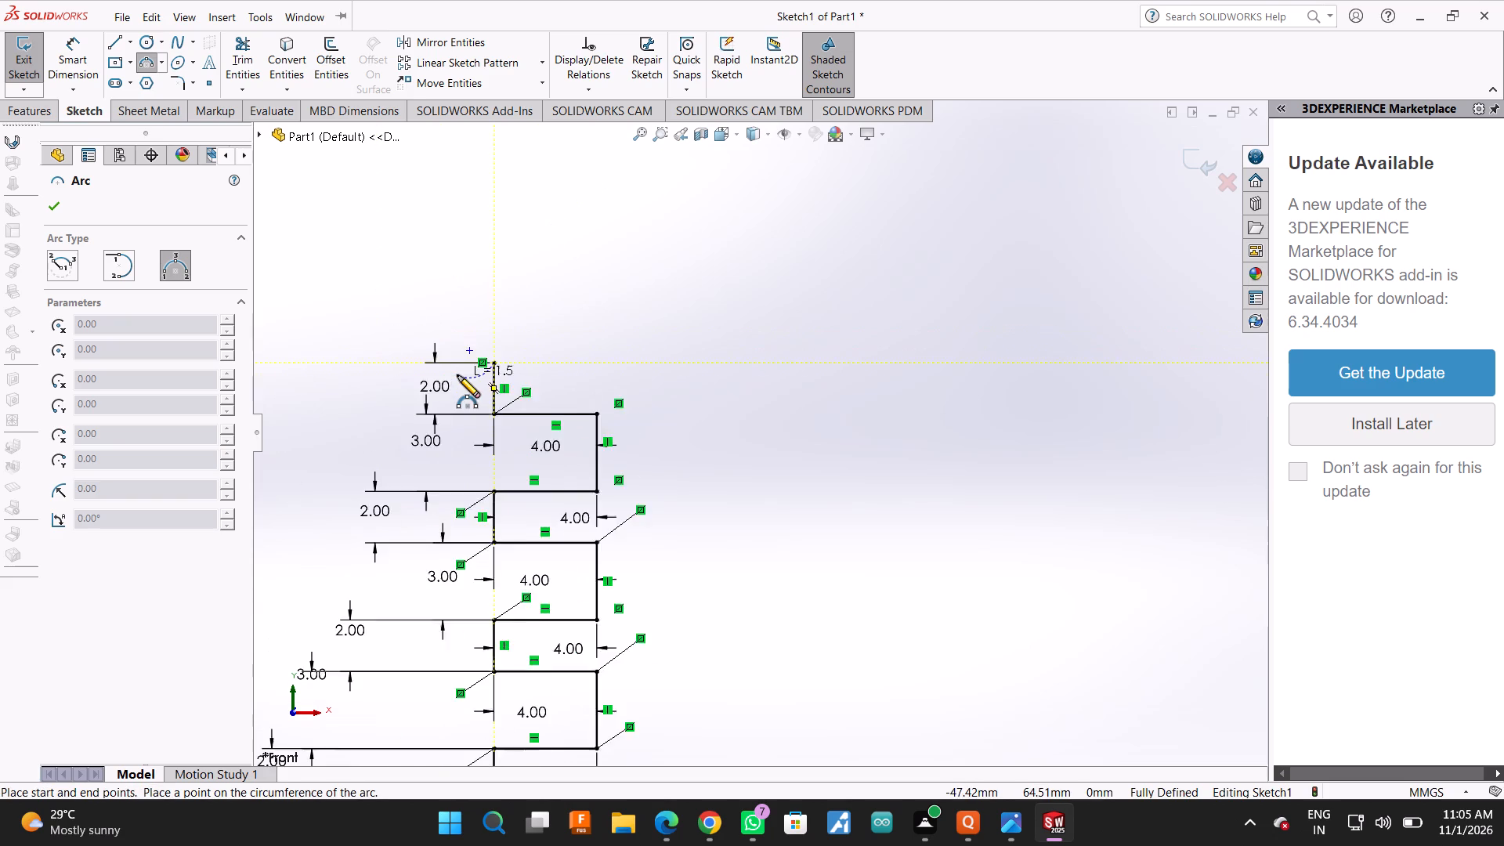
scroll(457, 375, "up", 5)
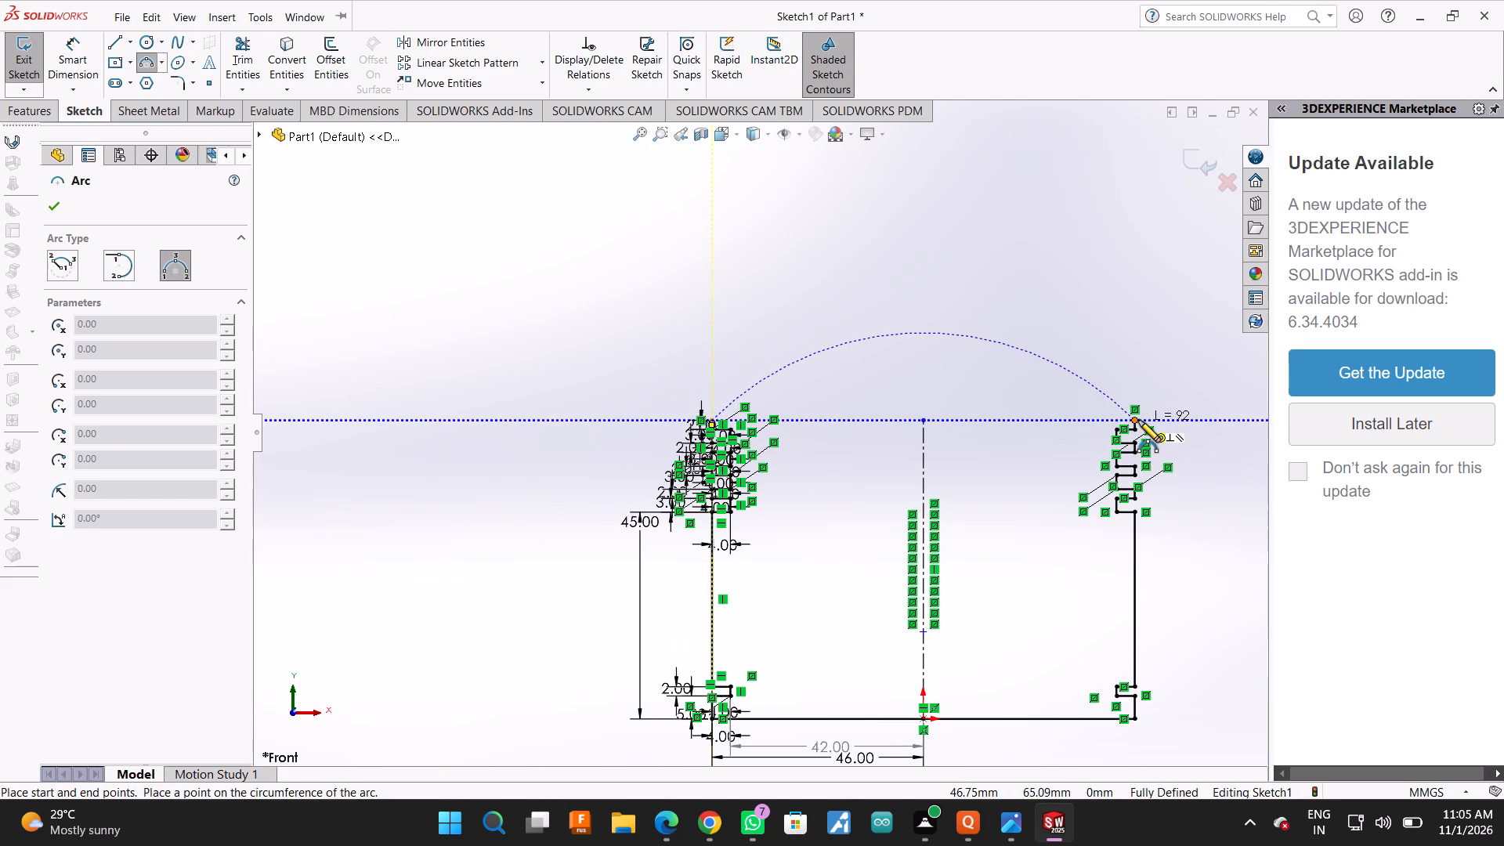
left_click(1139, 423)
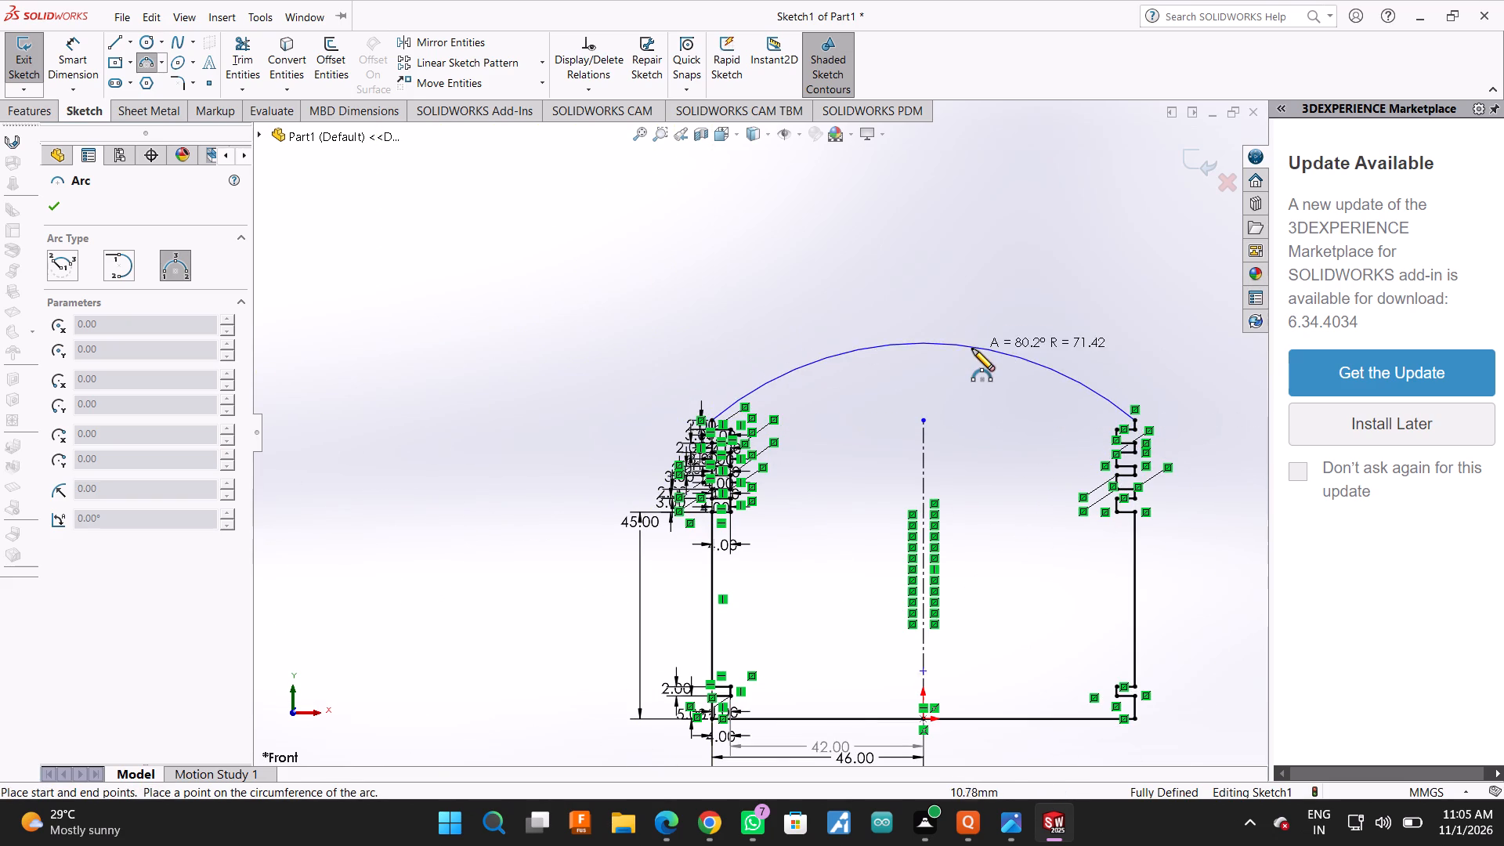
left_click(970, 353)
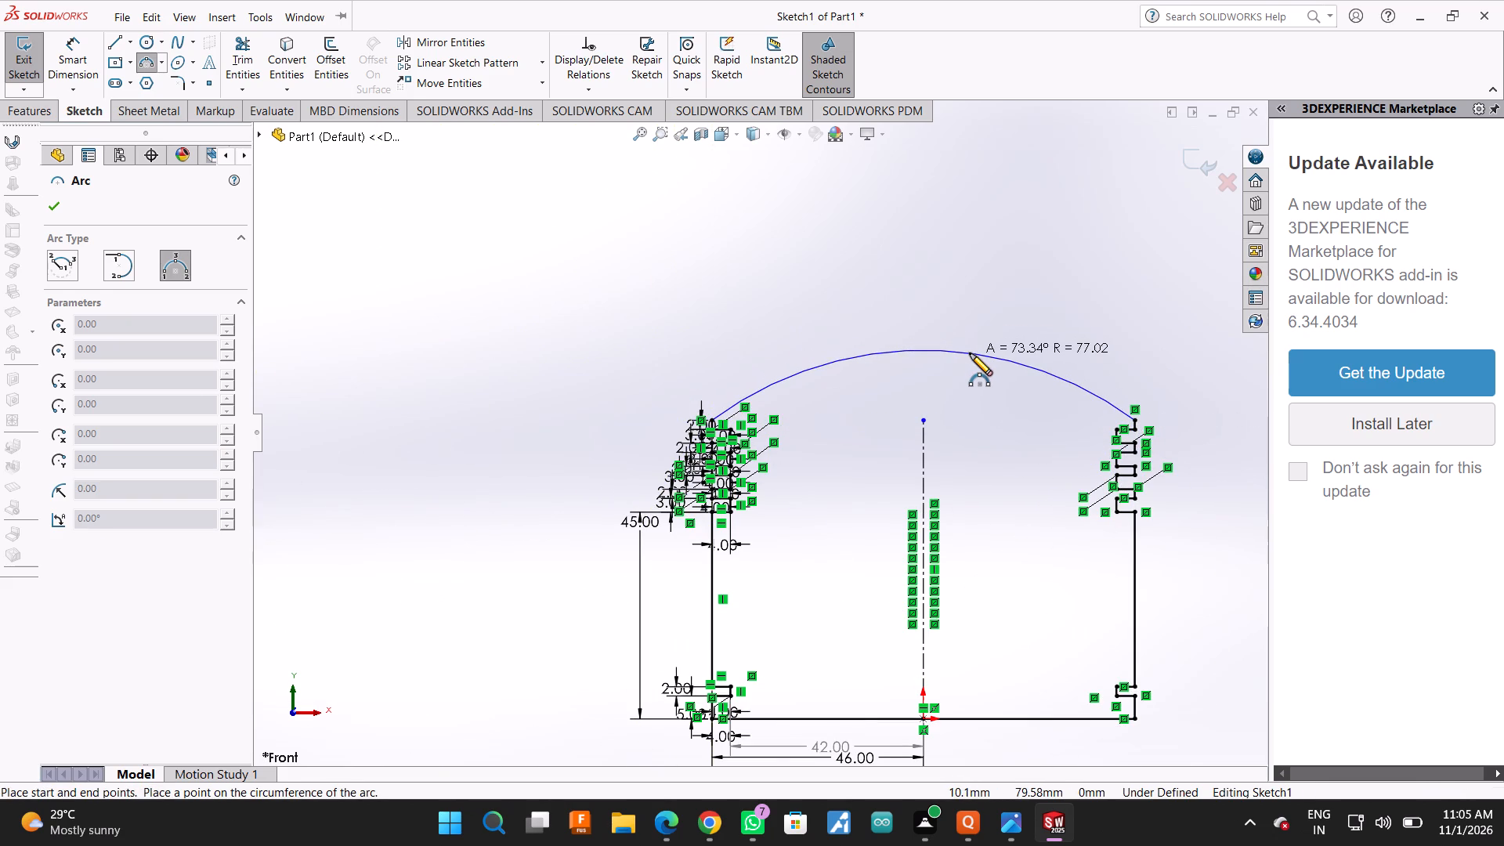
Dimension the top arc's radius as 189 mm.
left_click(70, 48)
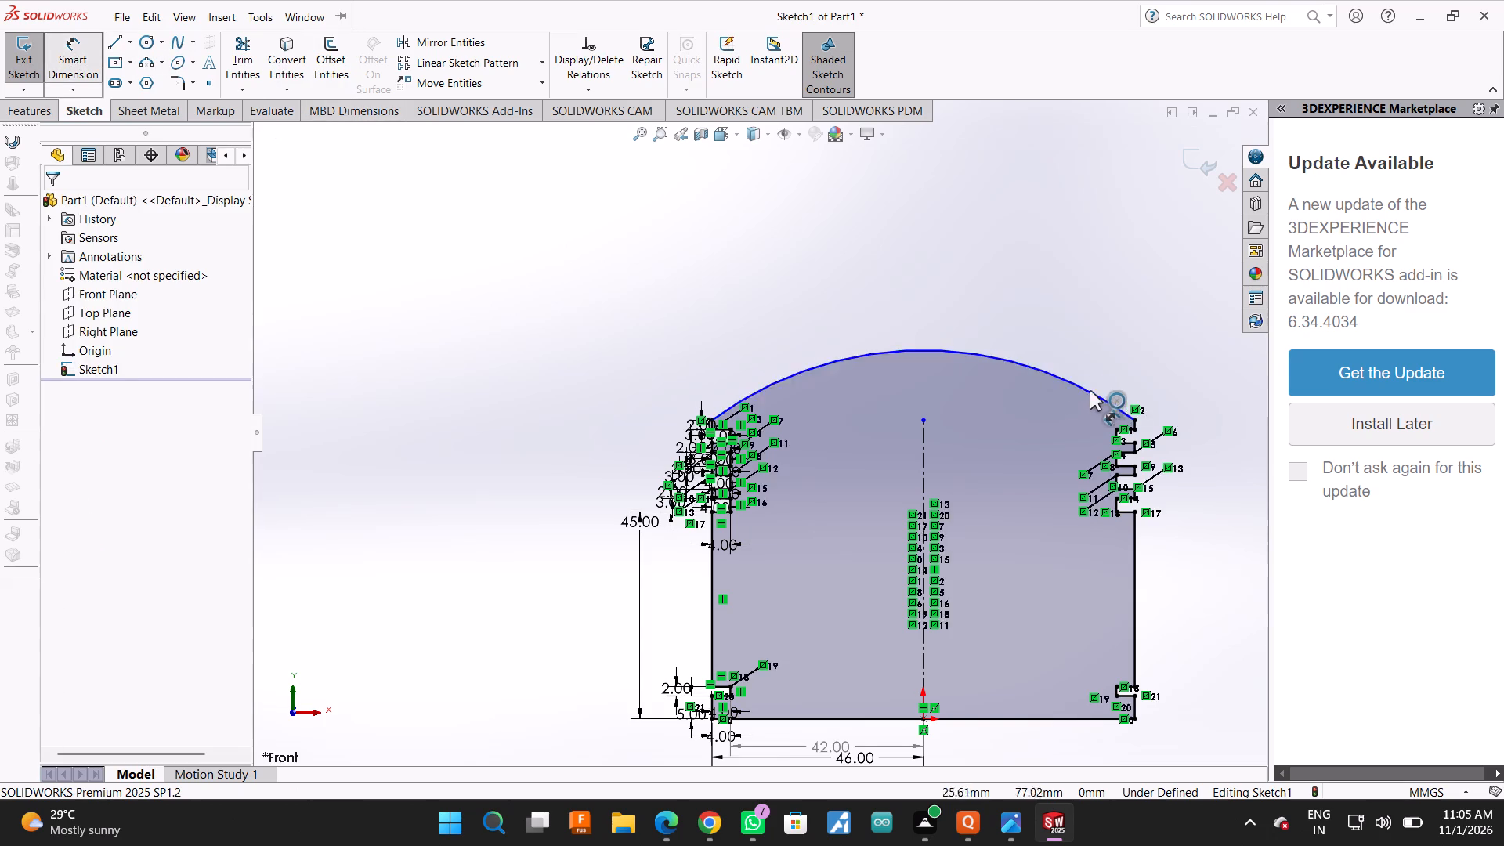
left_click(1091, 392)
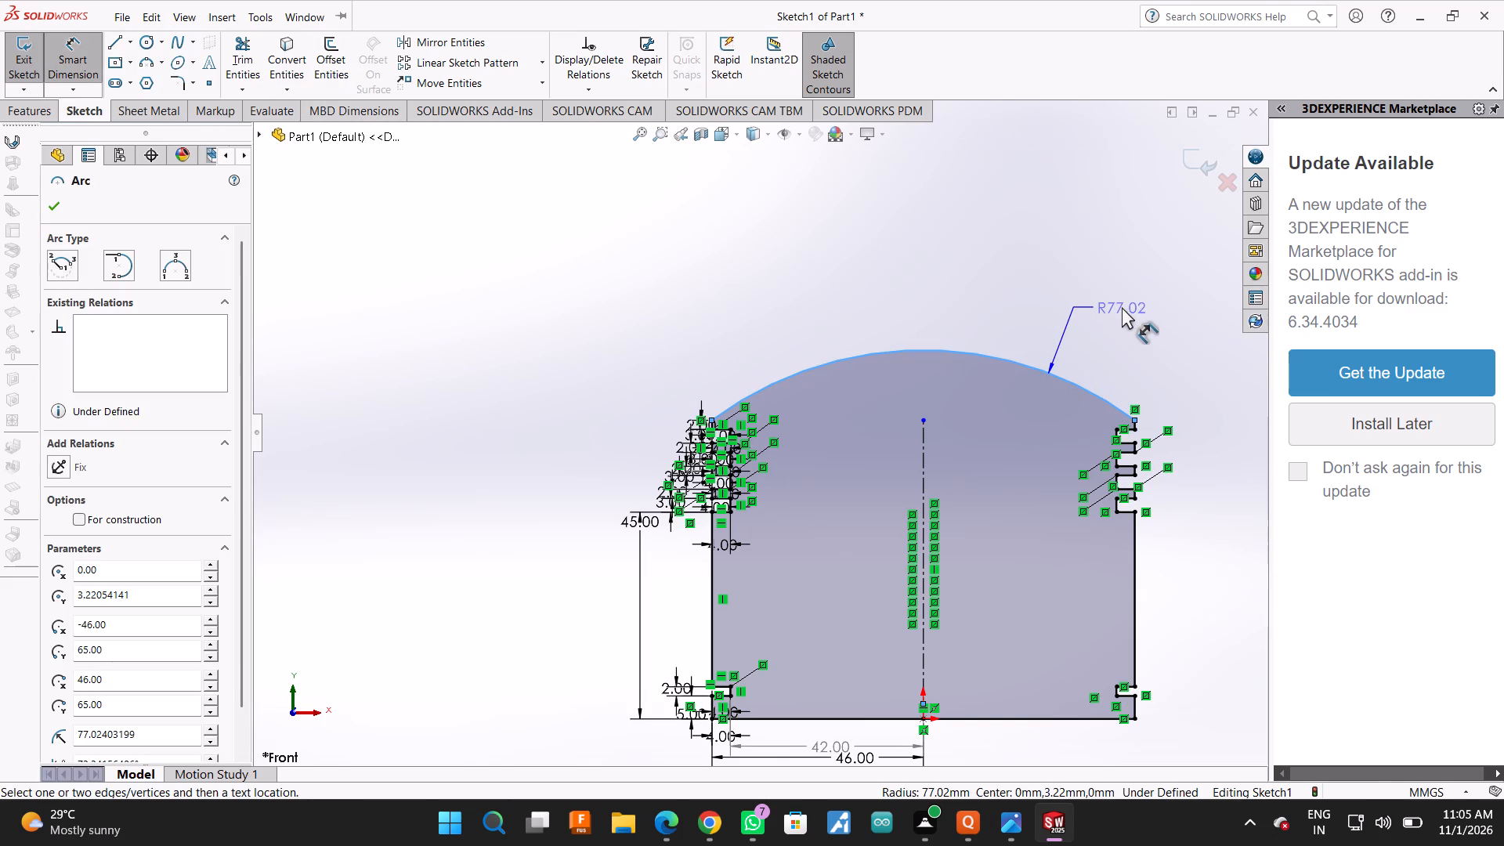
left_click(1122, 307)
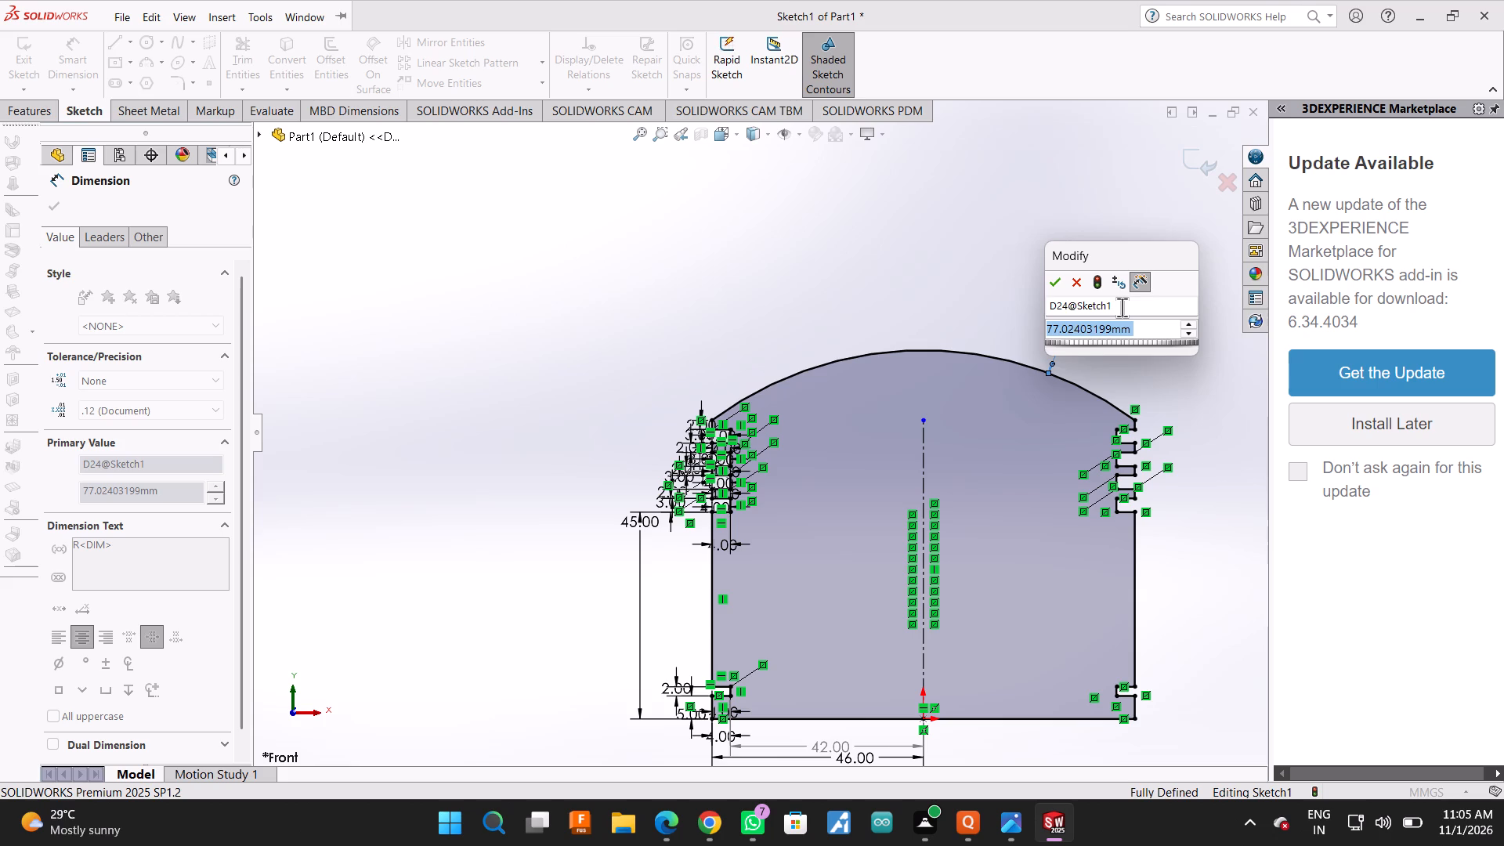
key("1")
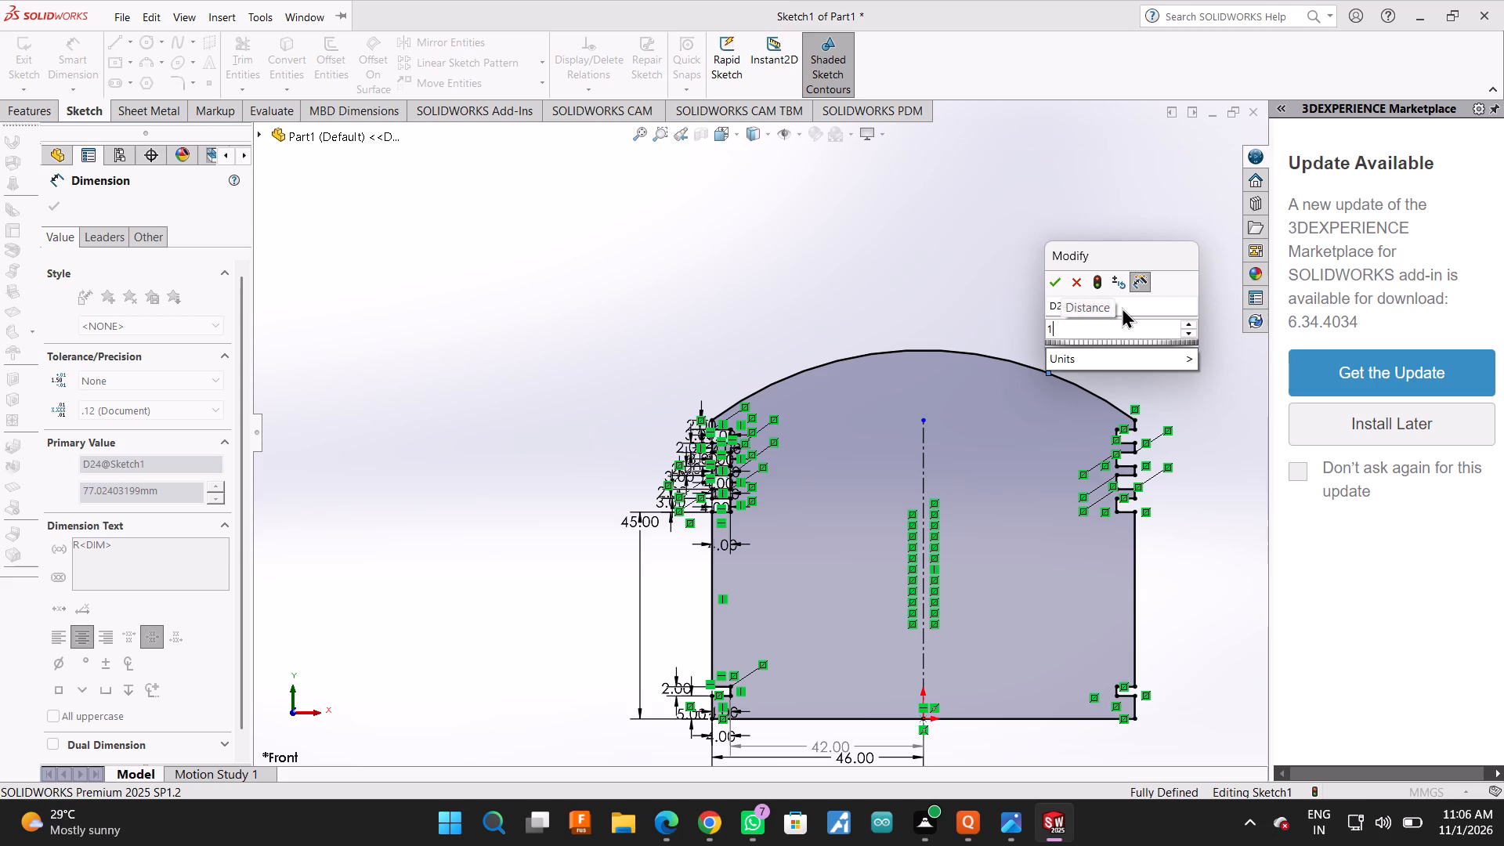
type("89")
key("Return")
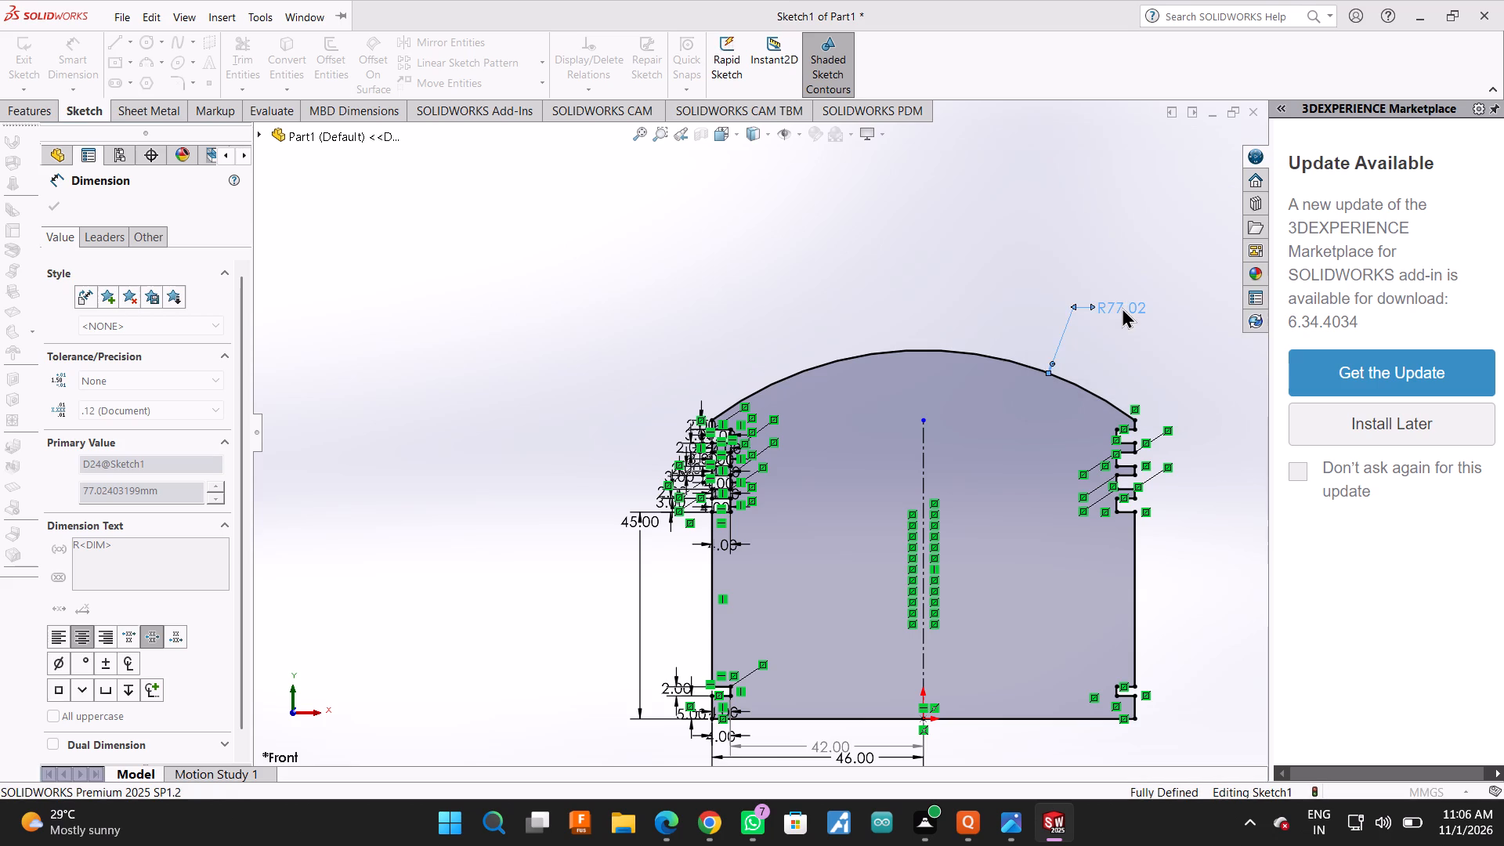
scroll(1047, 457, "down", 1)
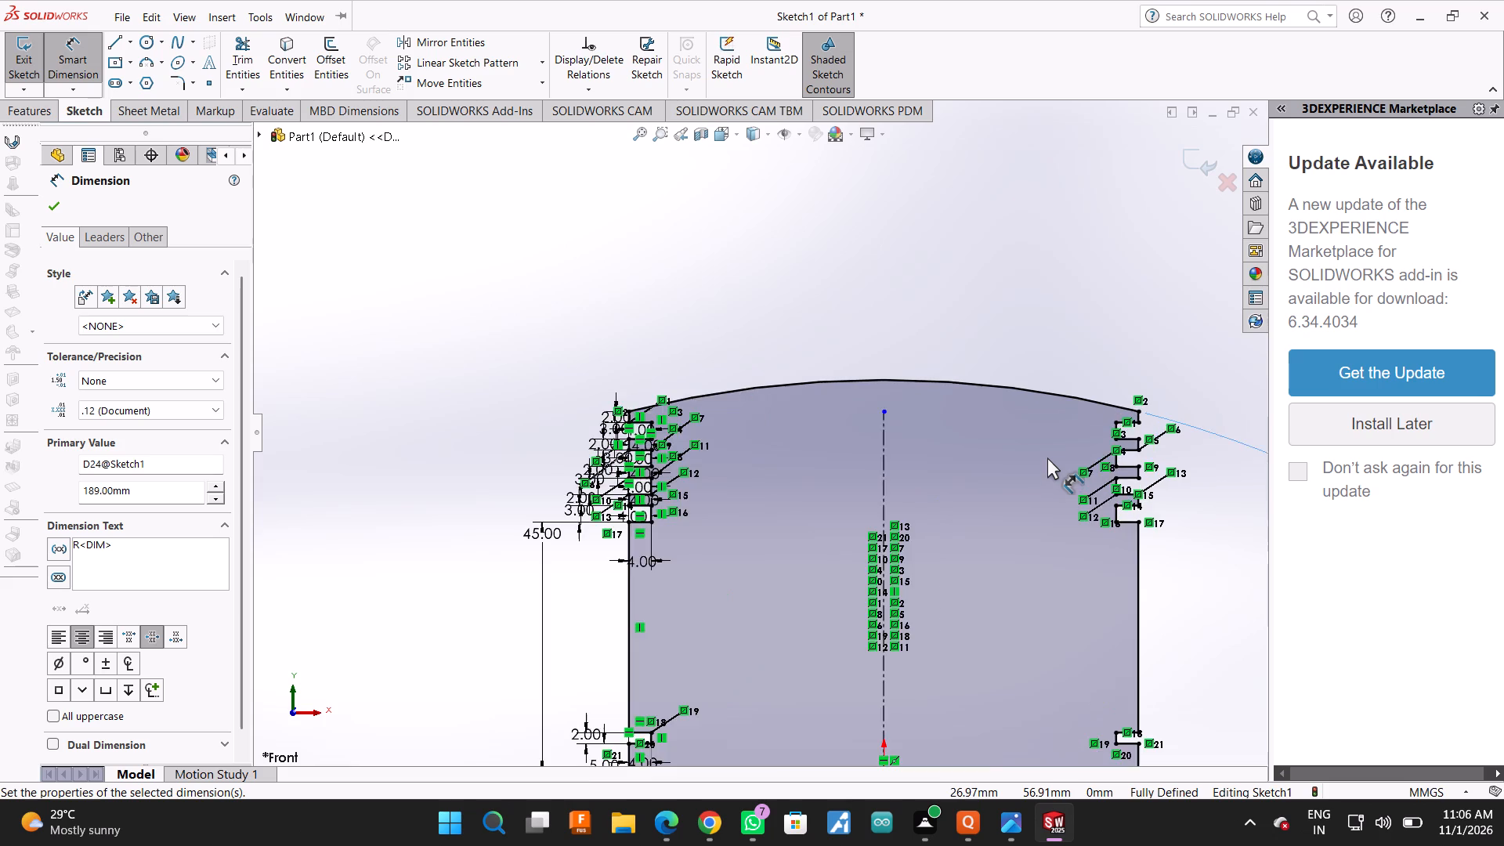
scroll(1047, 457, "up", 5)
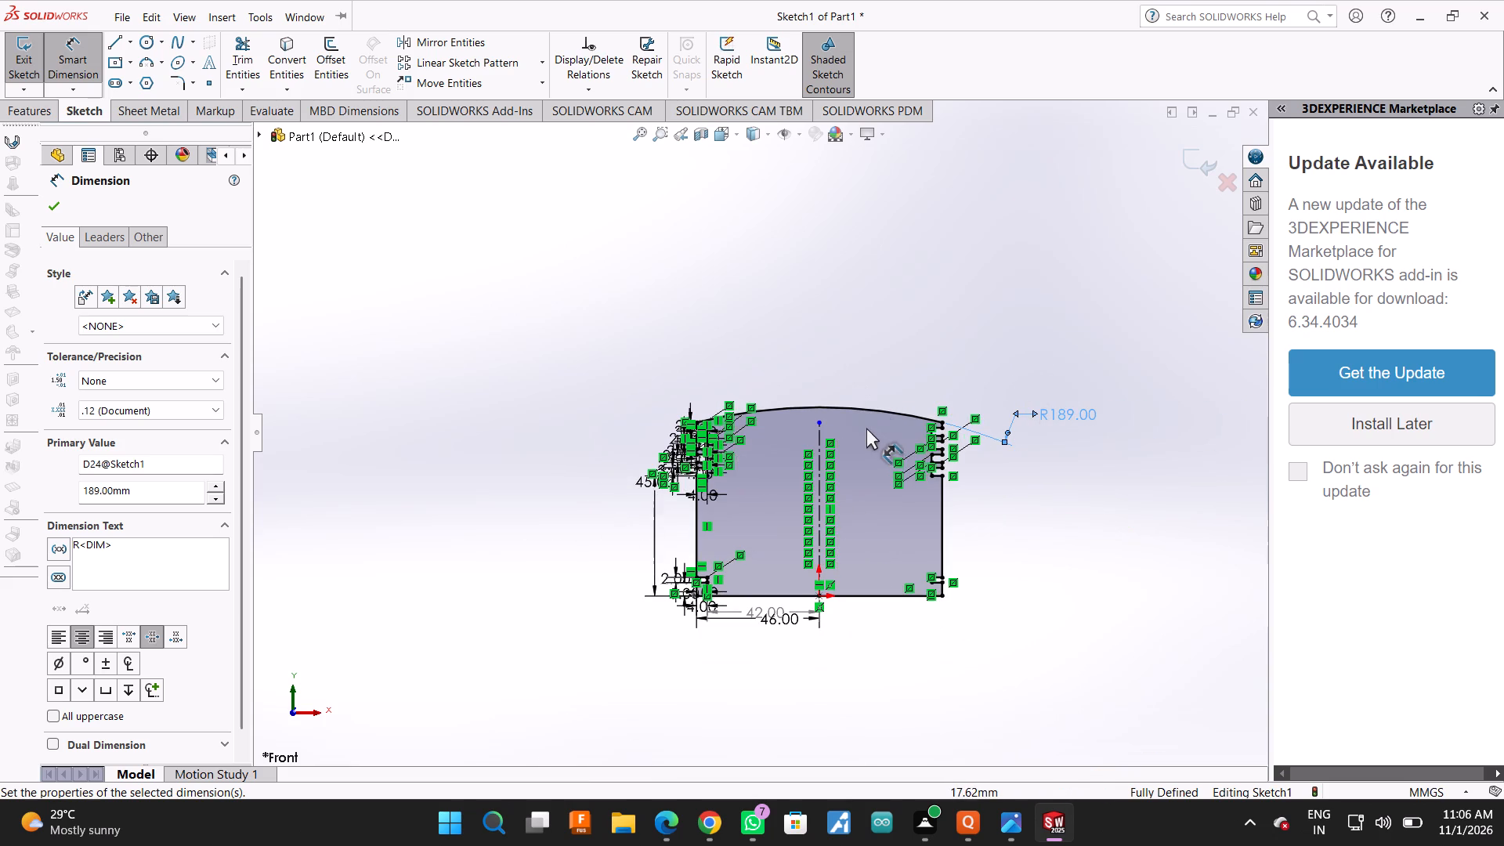
scroll(866, 427, "down", 8)
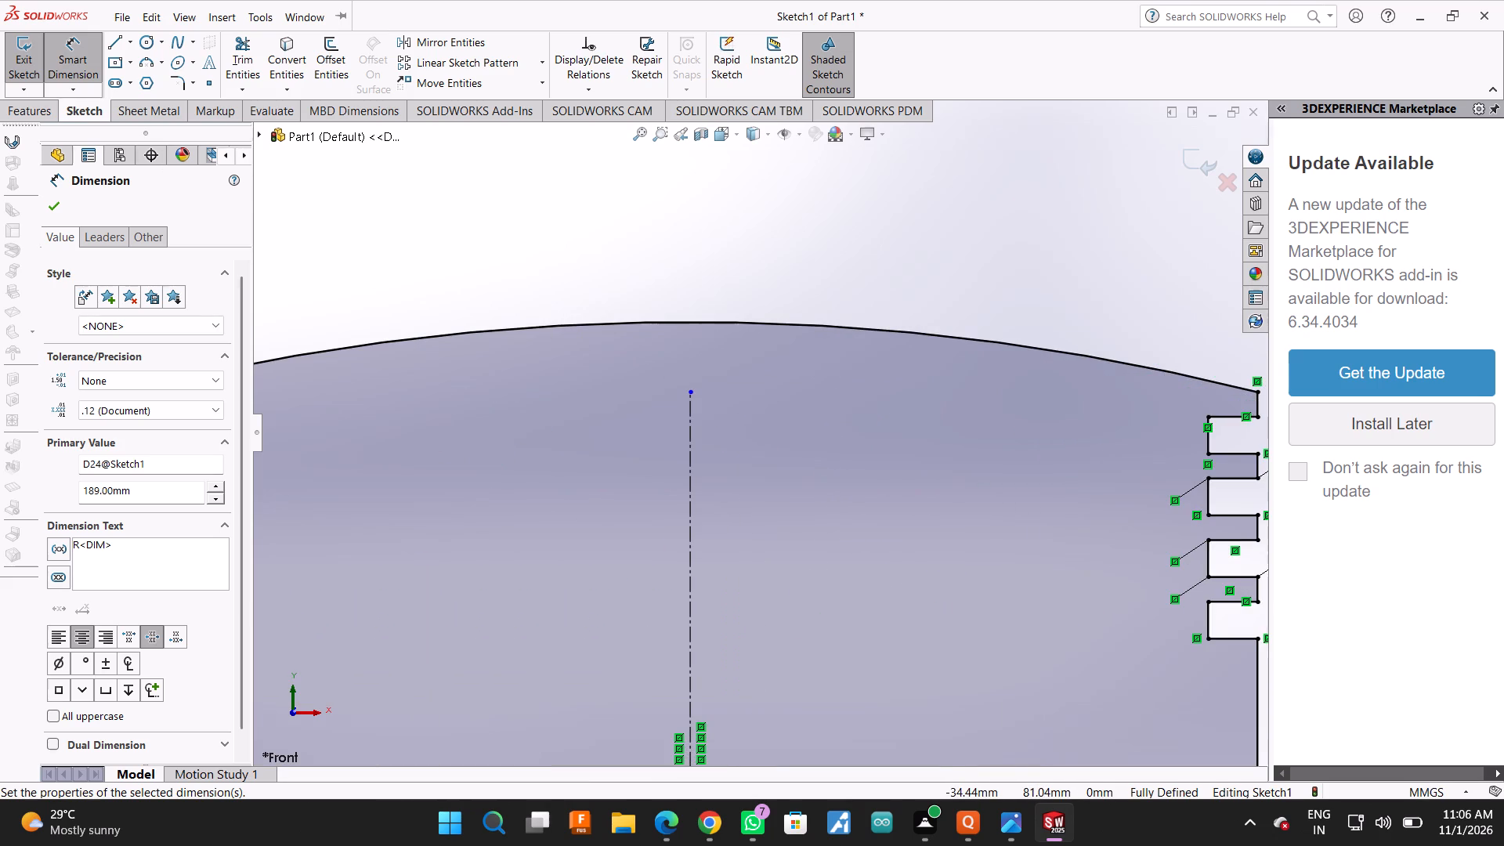
left_click(60, 194)
Extend the vertical centerline up to the top arc.
left_click(256, 94)
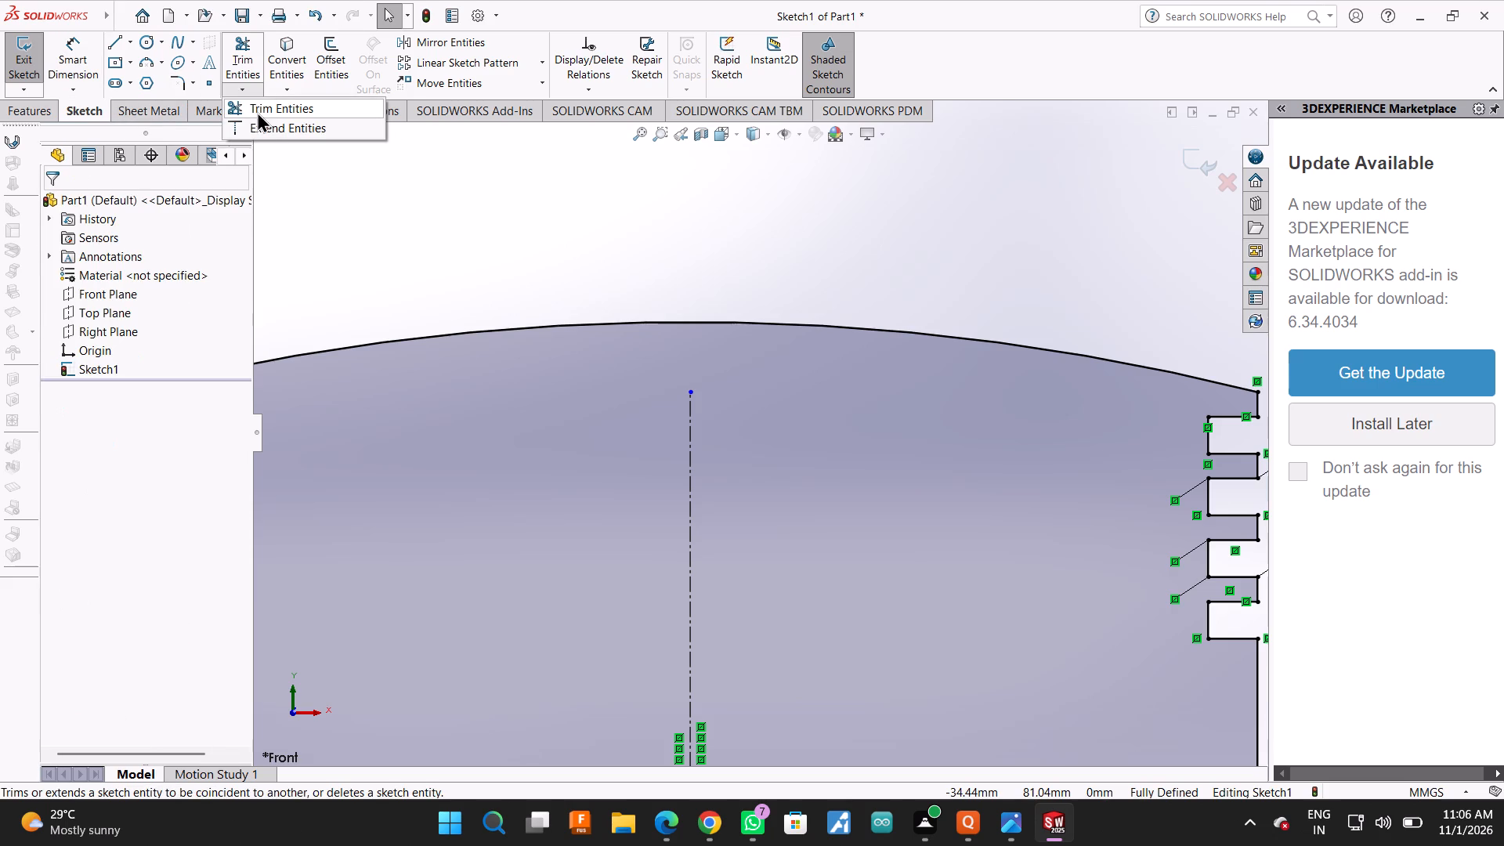
left_click(264, 128)
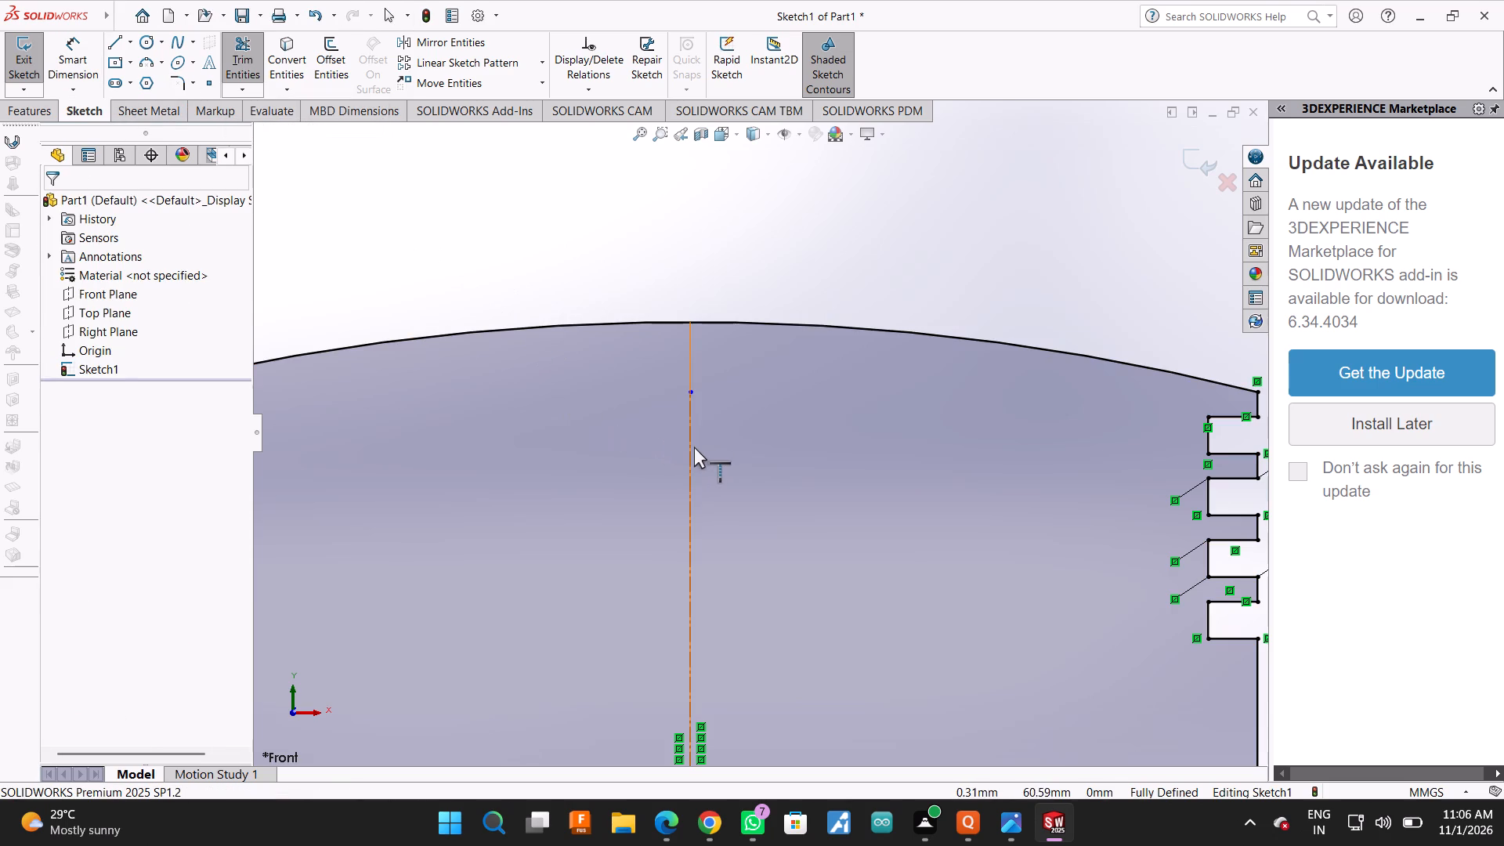
left_click(694, 446)
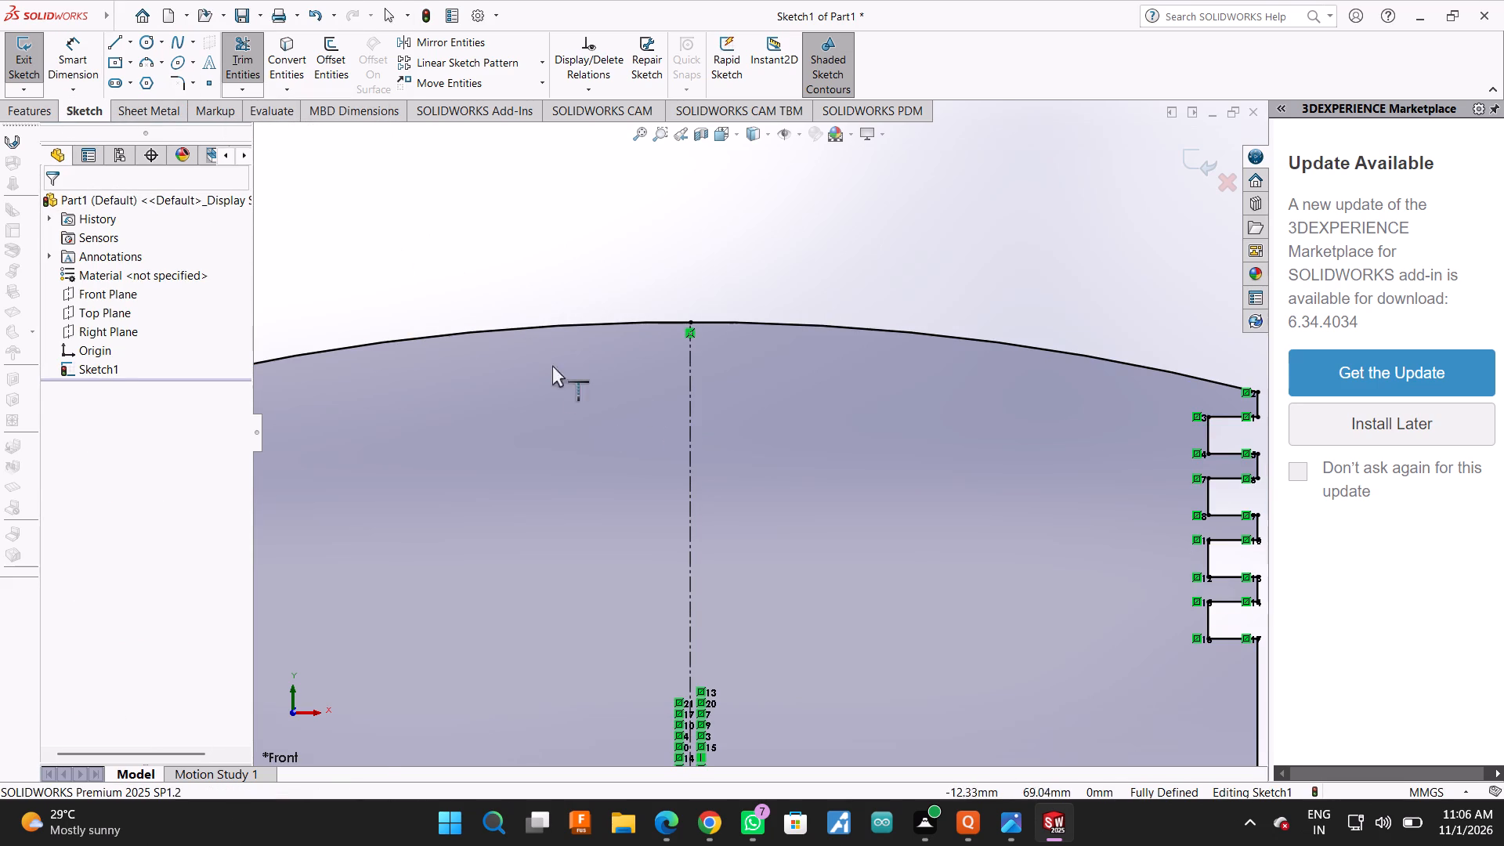
Power-trim the top arc, side line, bottom line and horizontal notch lines of the profile half right of the vertical centerline.
scroll(574, 393, "up", 3)
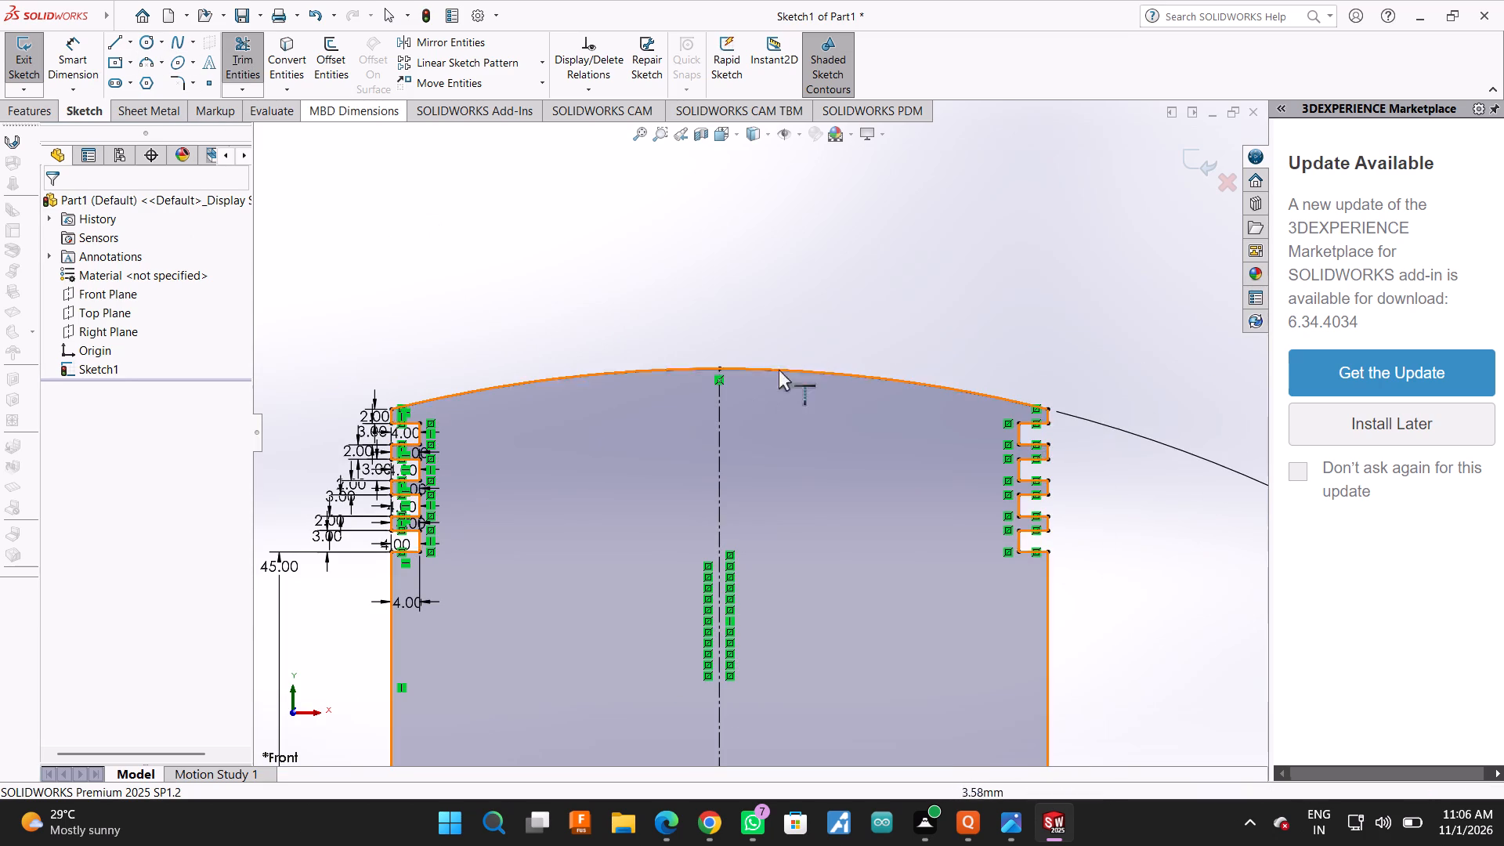
left_click_drag(774, 279, 1072, 649)
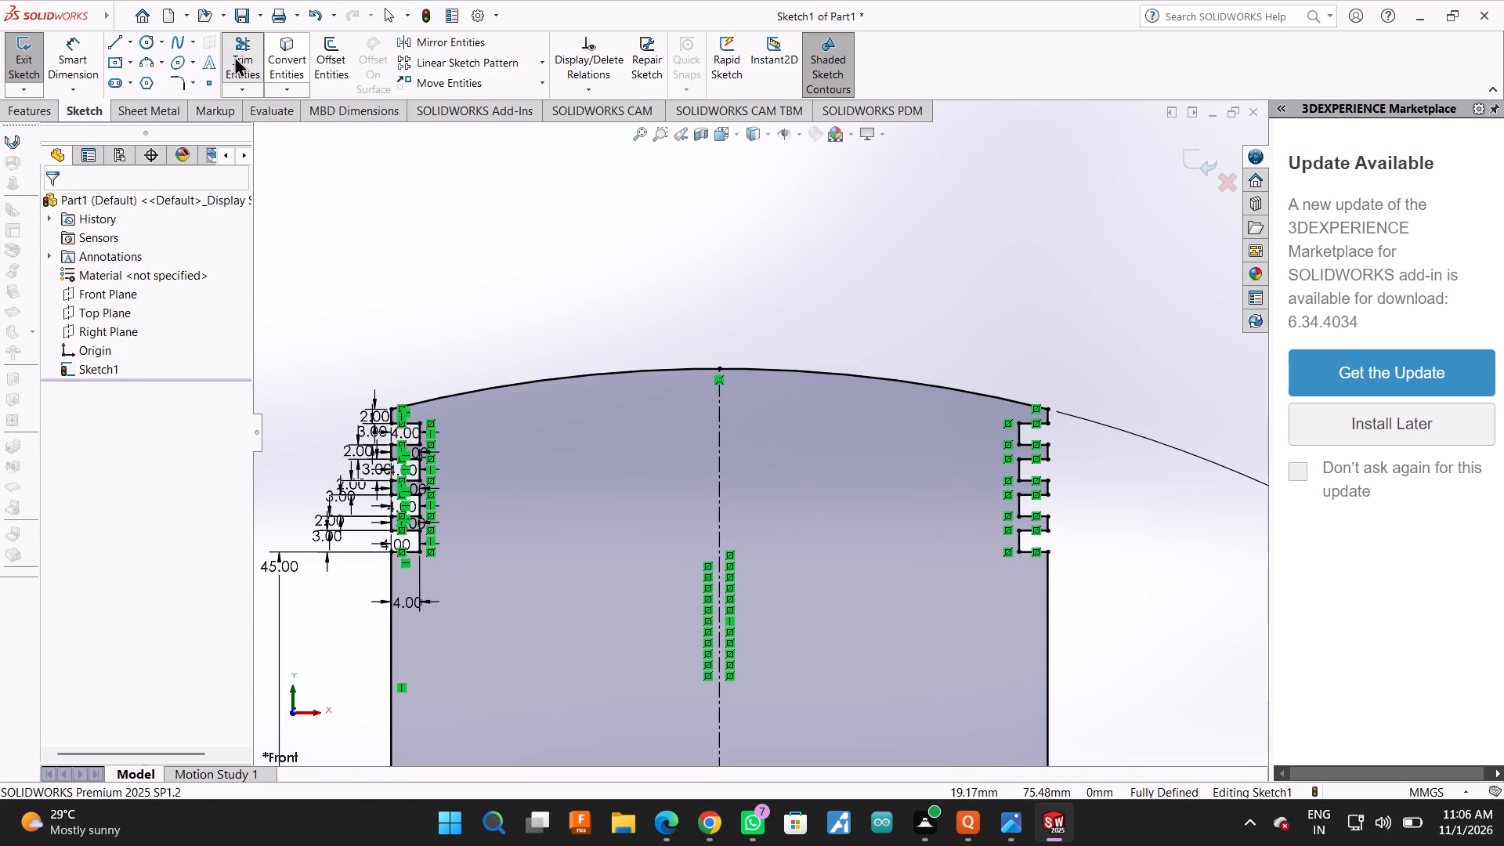
left_click(250, 60)
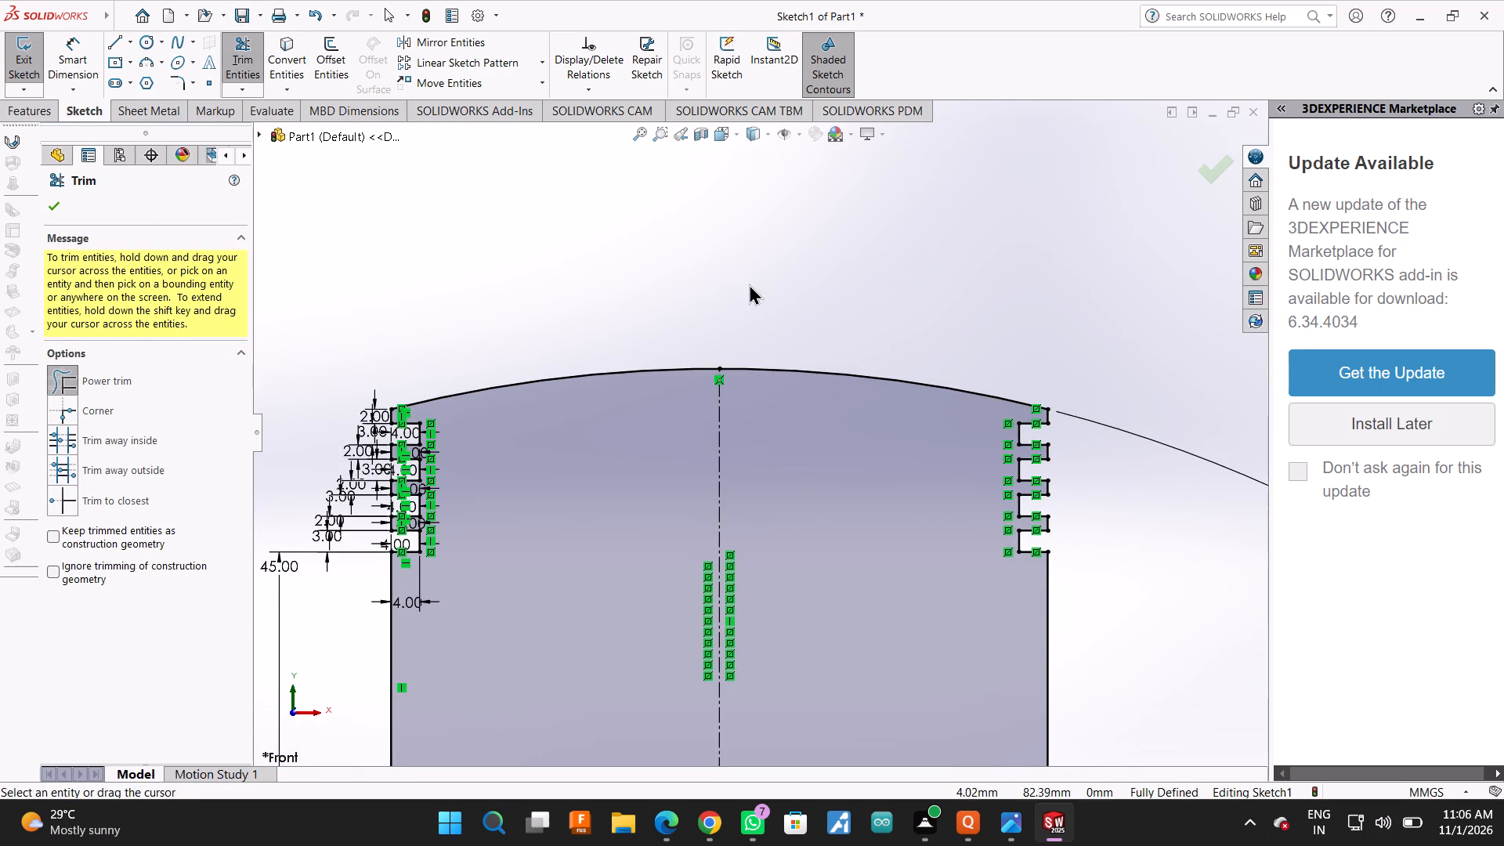
left_click_drag(749, 283, 1058, 571)
scroll(1032, 551, "up", 3)
scroll(940, 395, "down", 1)
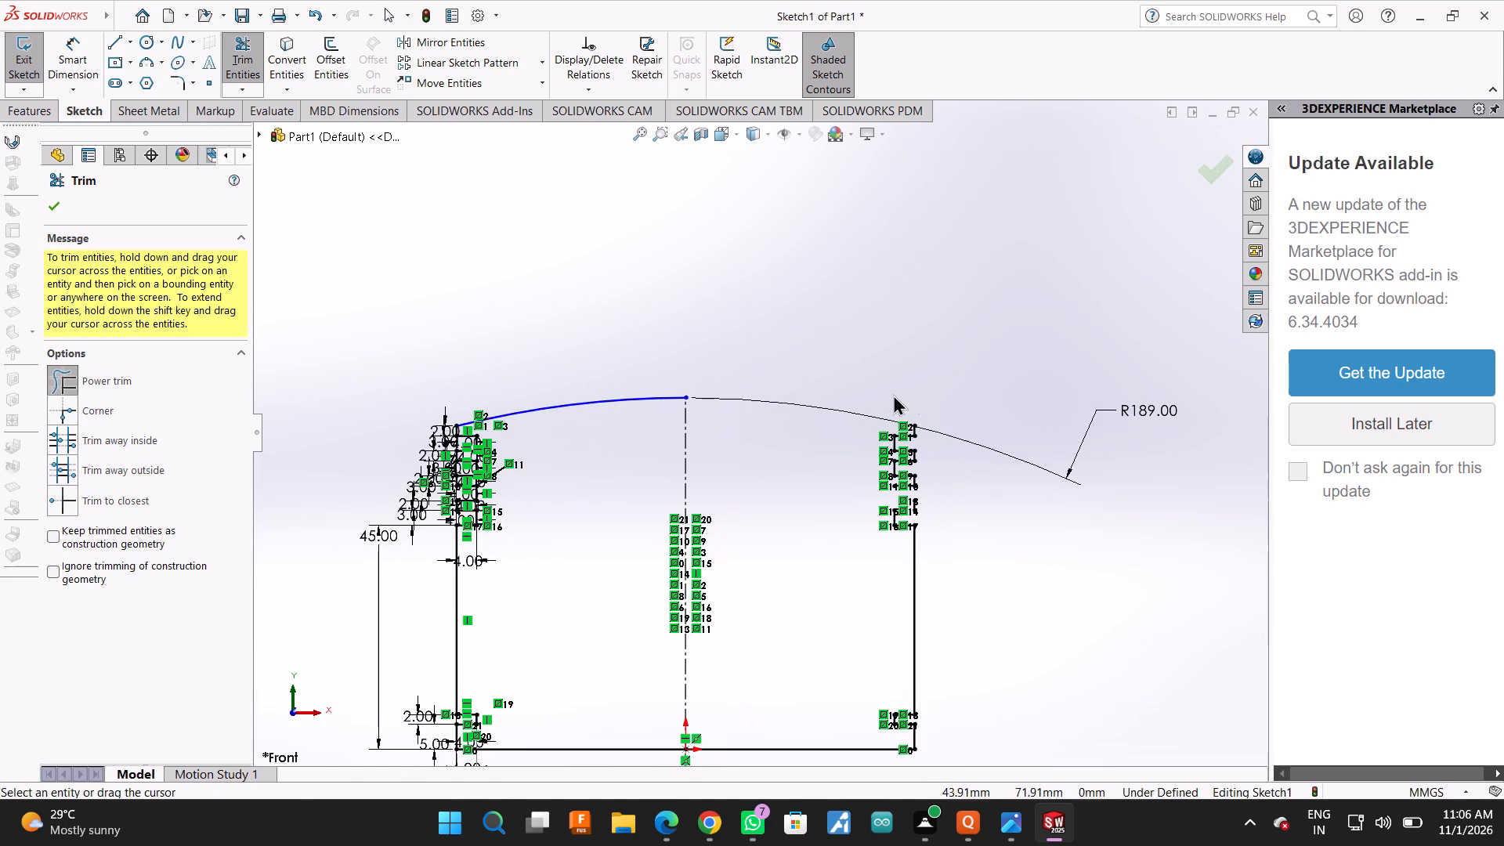
left_click_drag(894, 399, 901, 741)
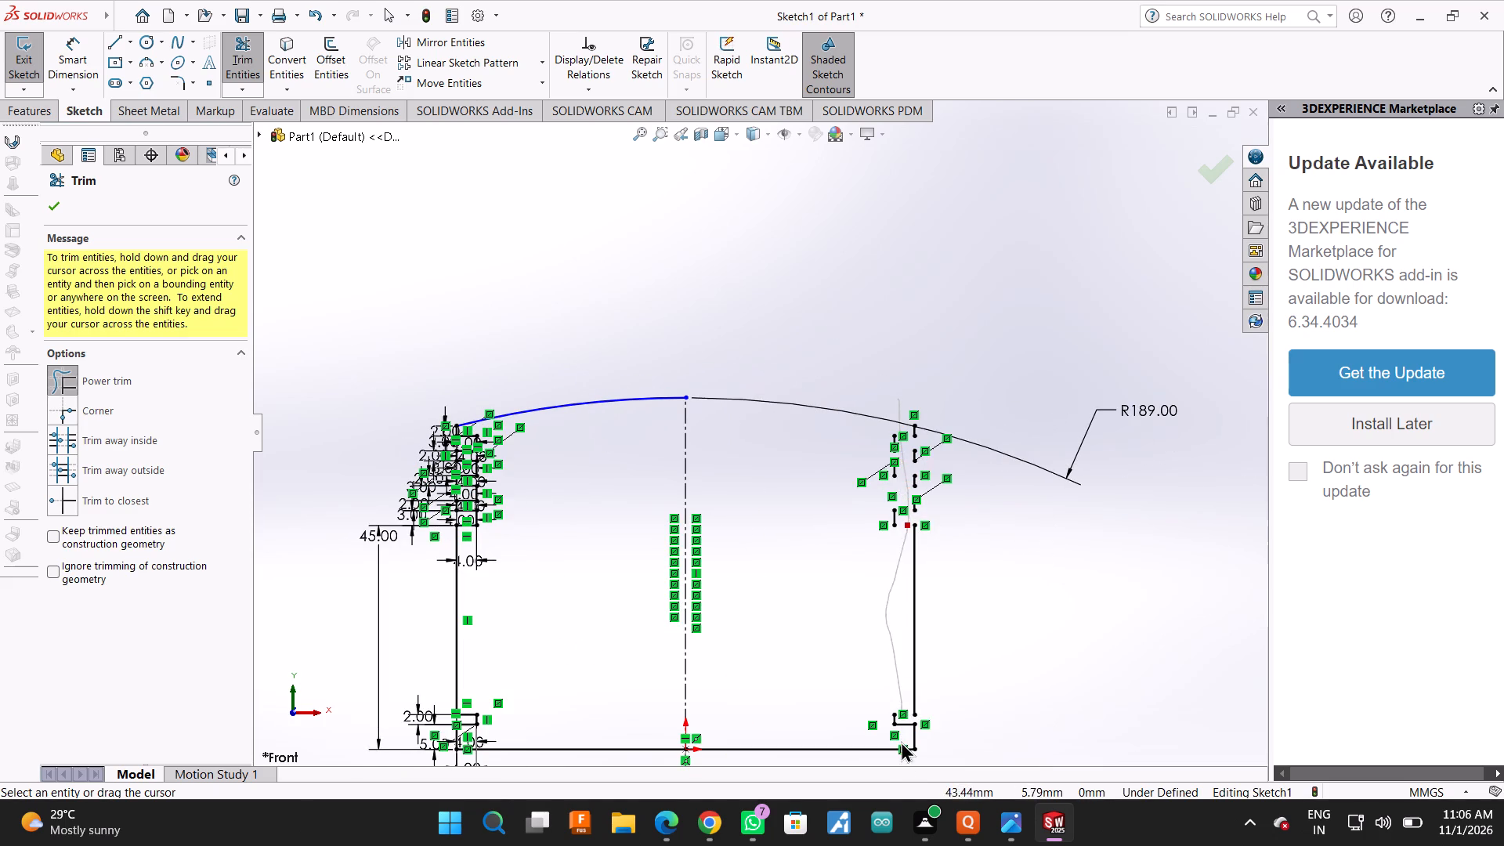
left_click_drag(901, 741, 916, 196)
left_click_drag(909, 71, 862, 709)
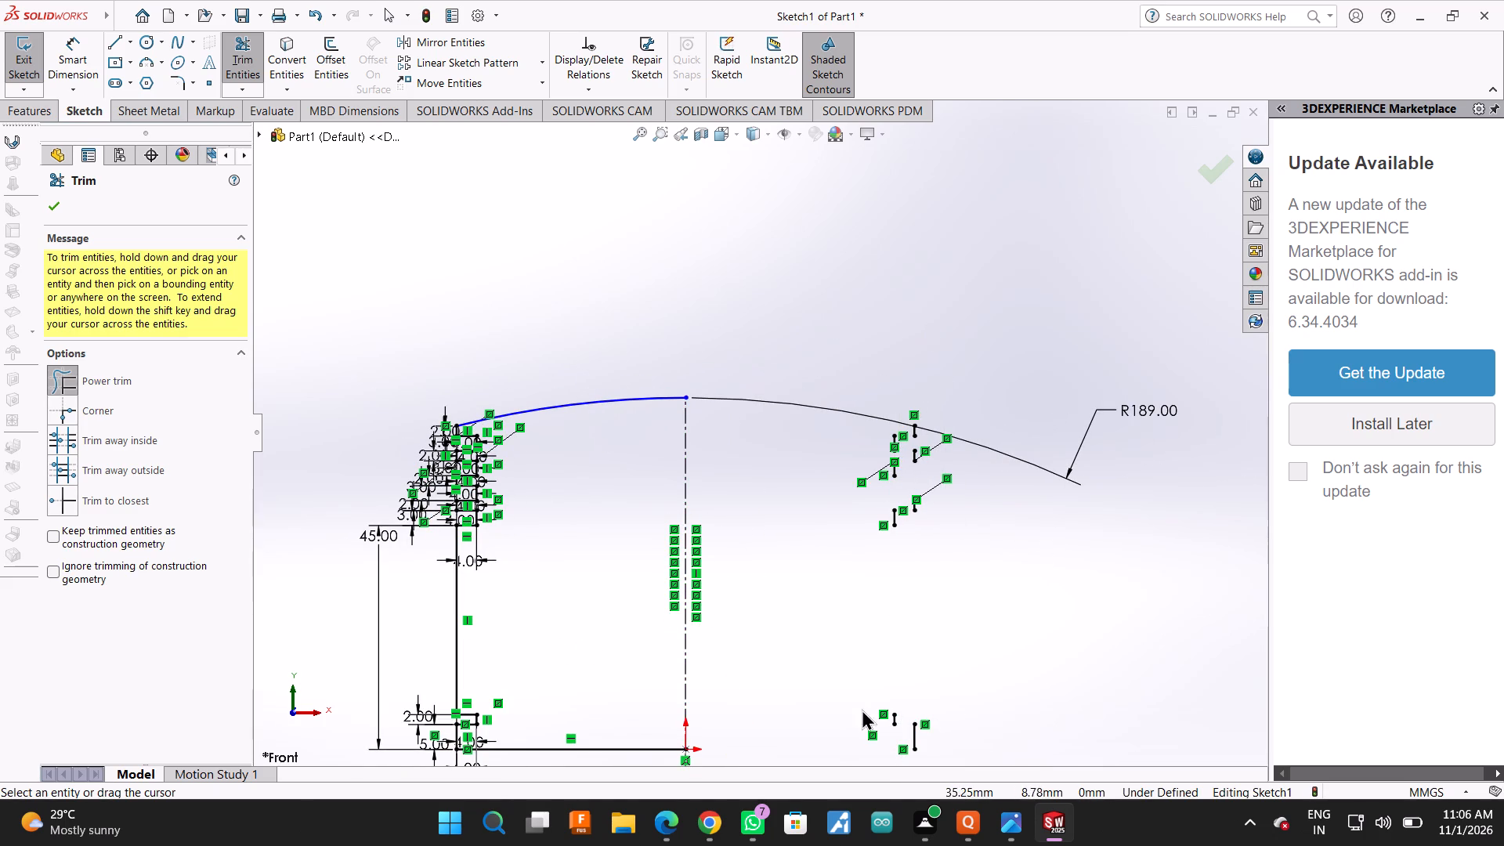
left_click_drag(862, 709, 911, 501)
Trim away the leftover short vertical segments of the upper notches on the mirrored side.
scroll(869, 468, "down", 8)
left_click_drag(876, 415, 1141, 302)
left_click_drag(1097, 268, 1086, 268)
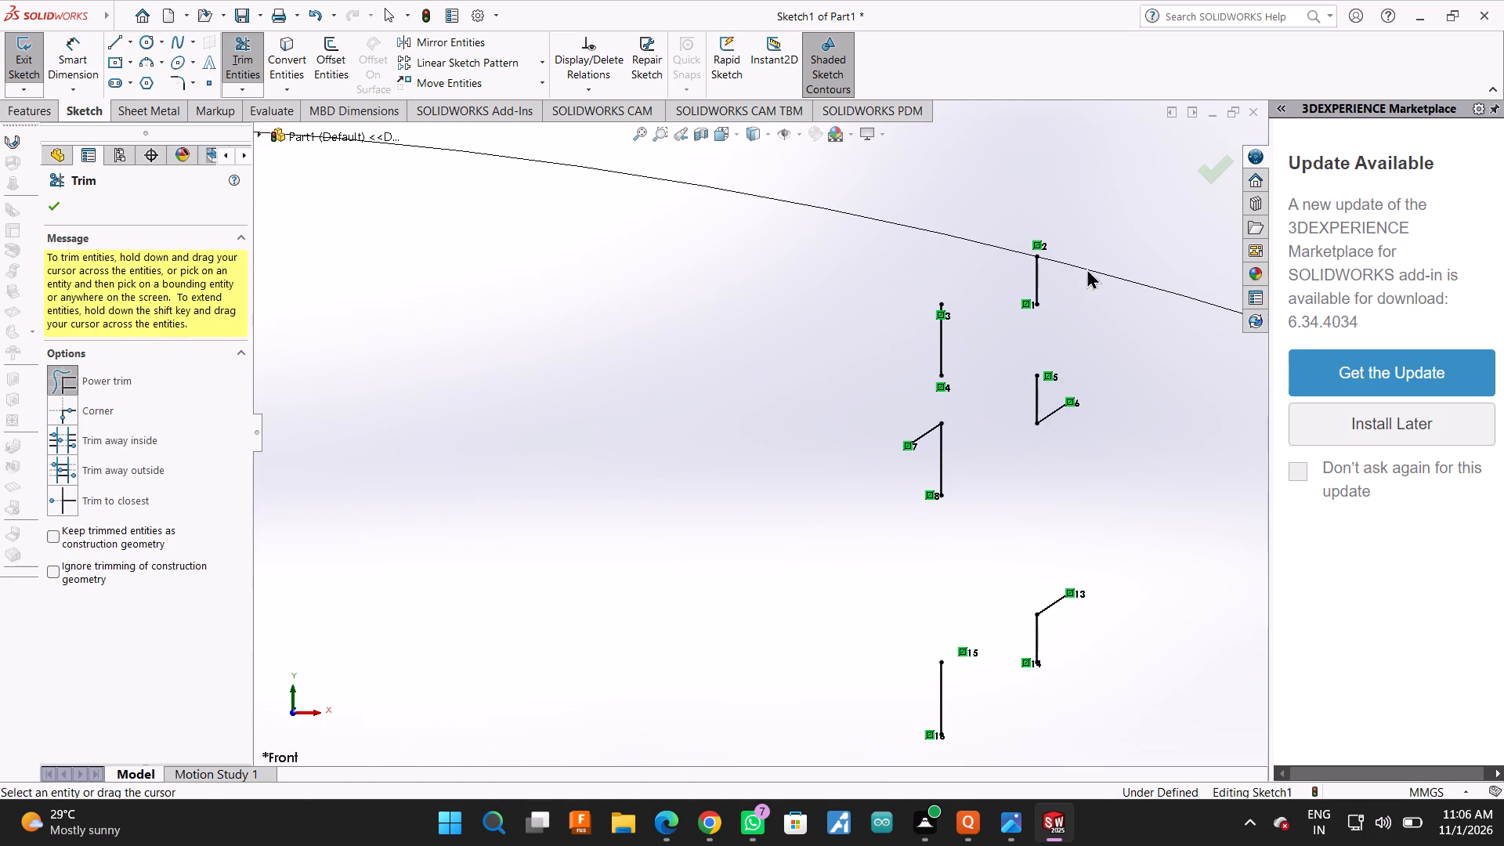
left_click_drag(1086, 268, 866, 378)
left_click_drag(901, 446, 1108, 371)
scroll(895, 492, "up", 3)
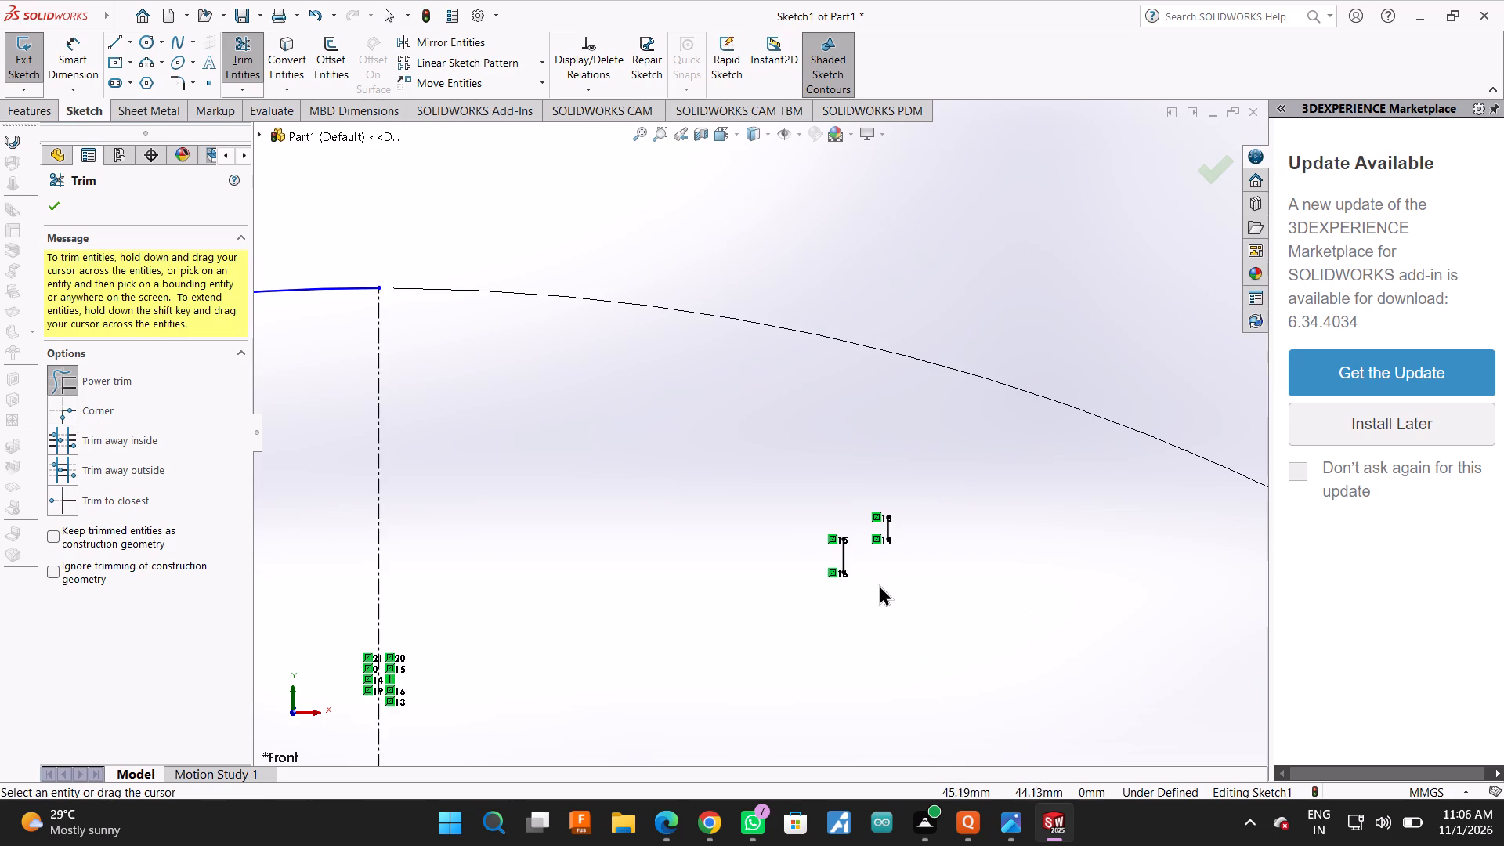
left_click_drag(821, 568, 953, 504)
Trim away the leftover vertical segments of the lower notch on the mirrored side and finish trimming.
scroll(858, 551, "up", 3)
scroll(837, 620, "up", 3)
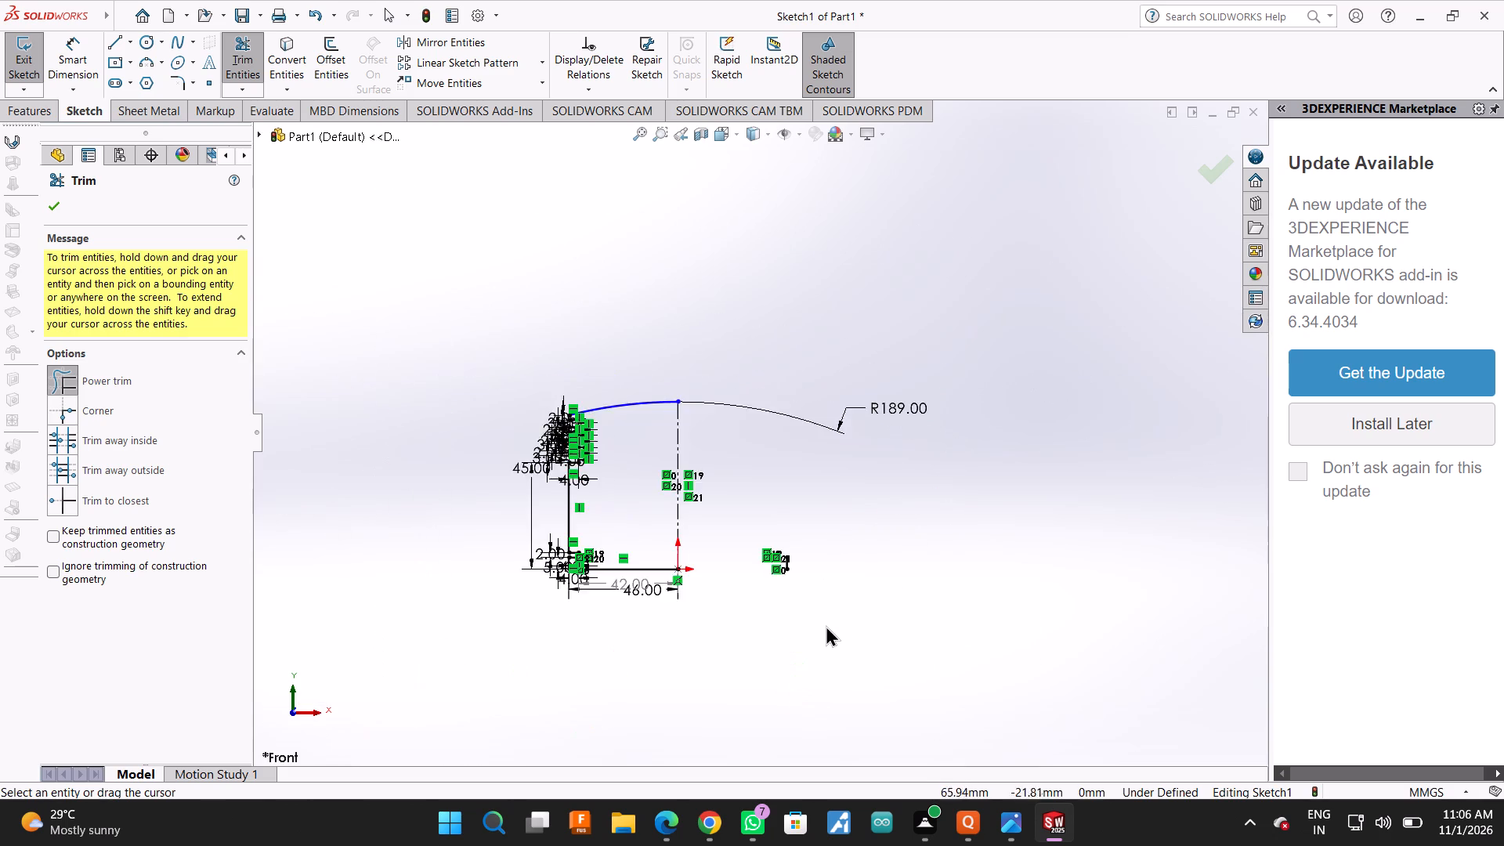
scroll(819, 630, "down", 2)
scroll(719, 398, "down", 8)
scroll(708, 494, "up", 3)
scroll(784, 610, "down", 2)
left_click_drag(797, 575, 919, 523)
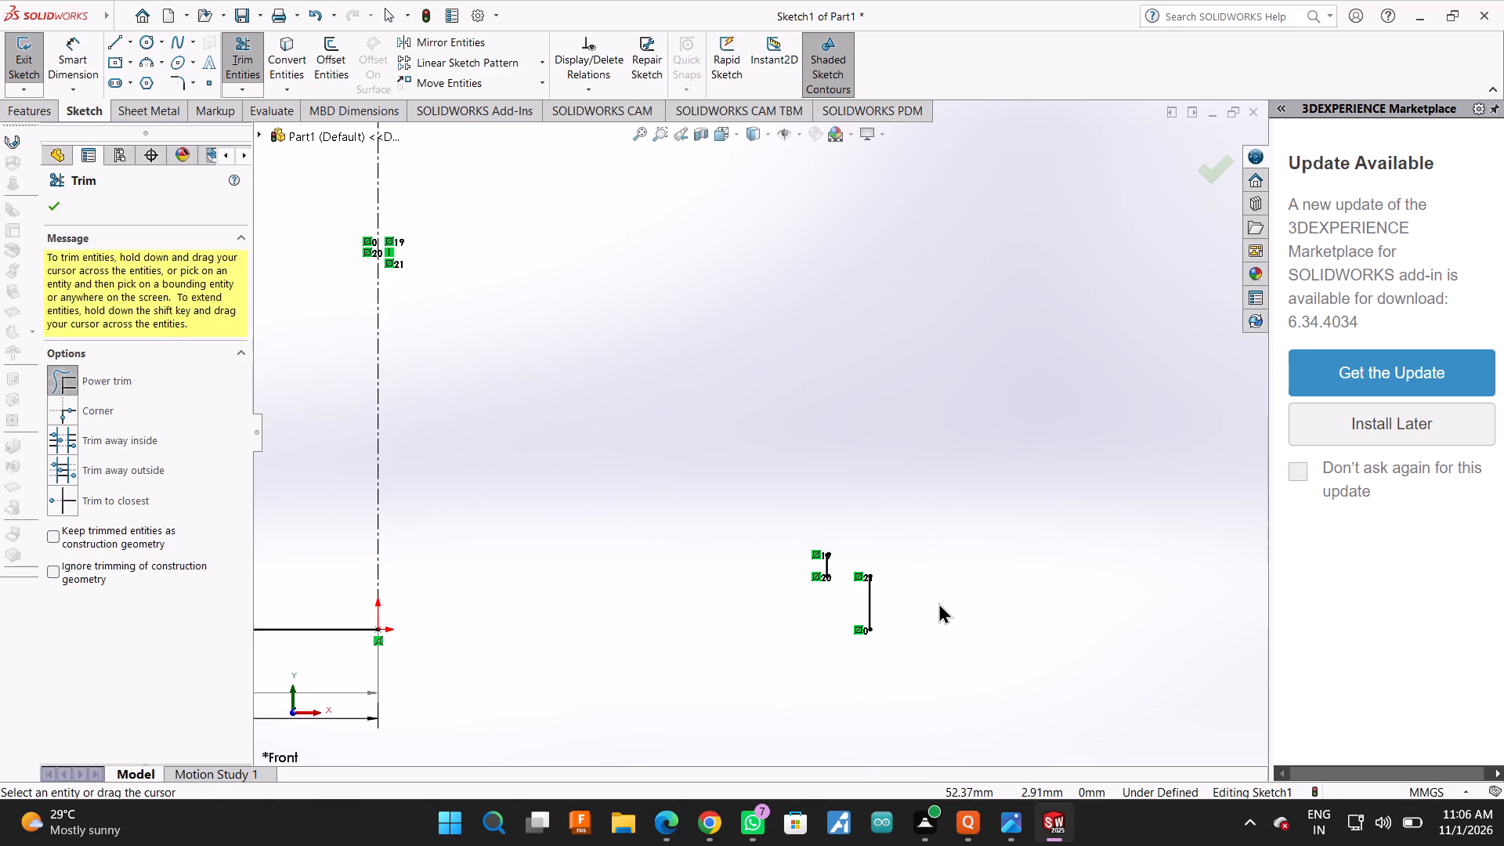
left_click_drag(939, 606, 851, 587)
left_click_drag(872, 517, 823, 564)
left_click(826, 562)
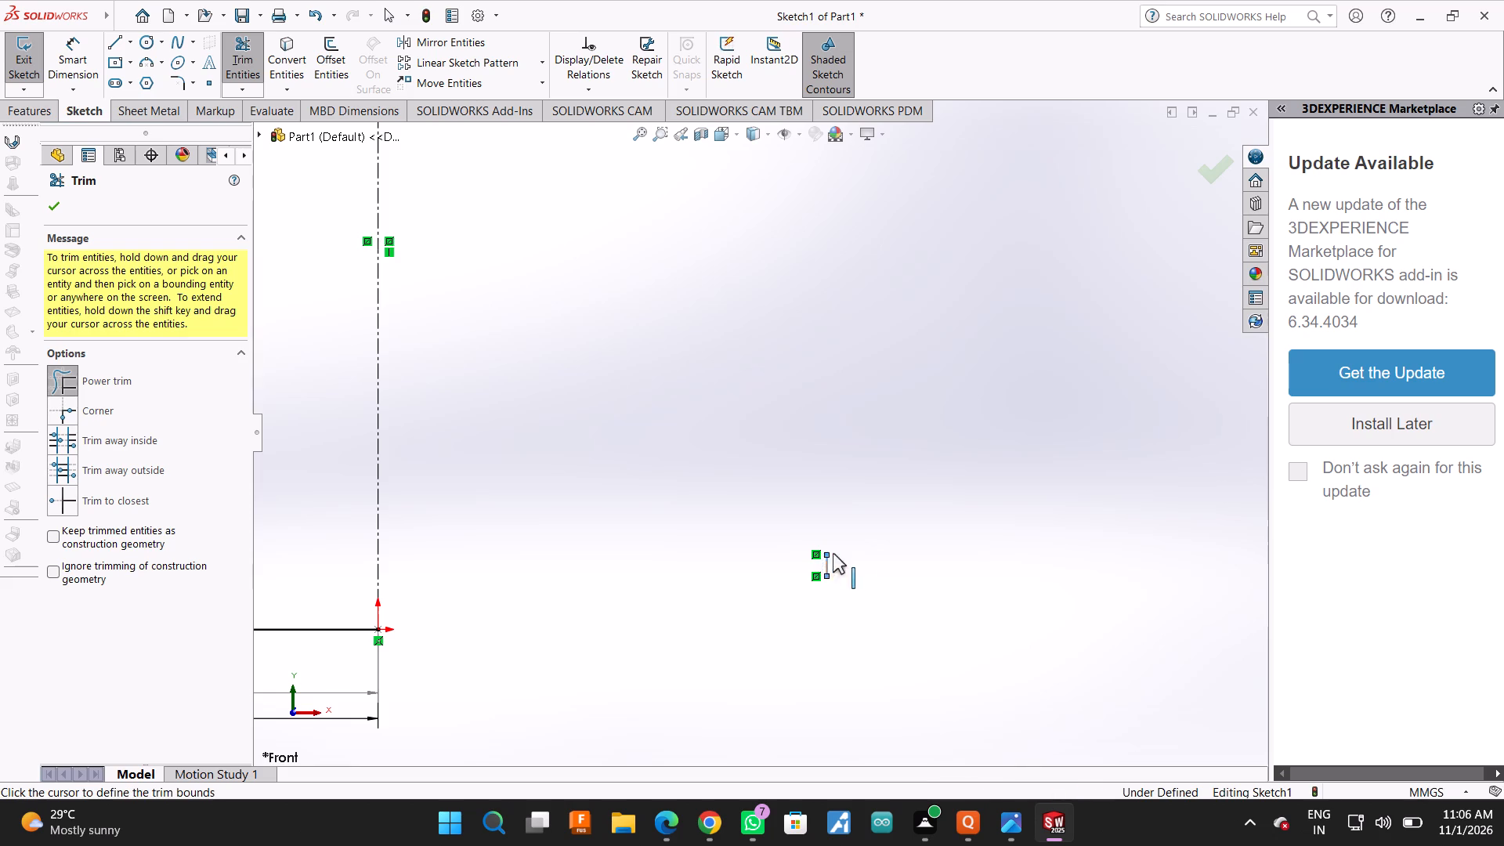
left_click_drag(832, 550, 863, 566)
scroll(820, 551, "up", 3)
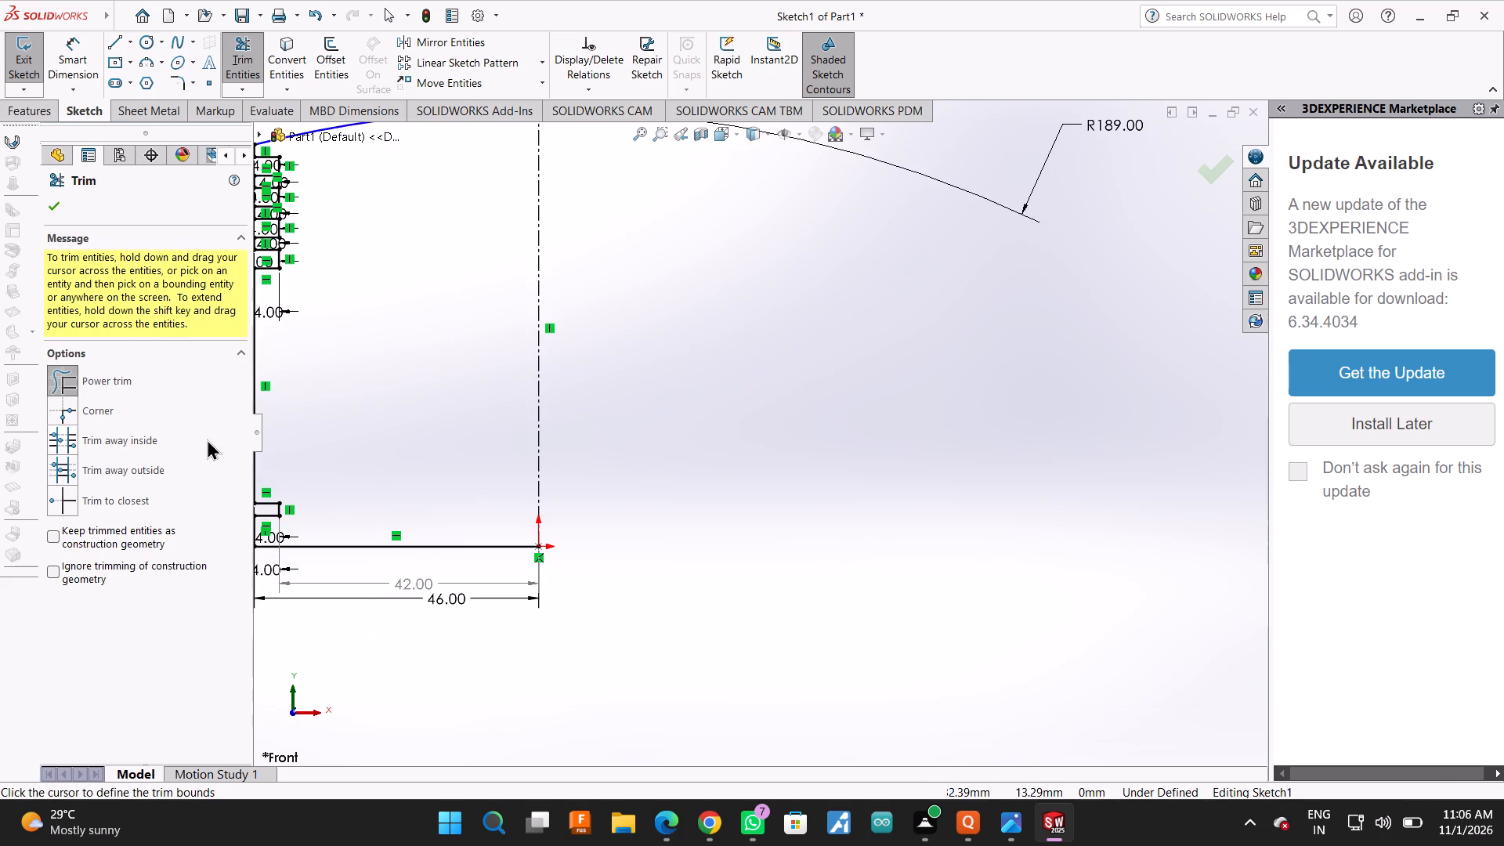
scroll(364, 485, "up", 2)
scroll(454, 414, "up", 2)
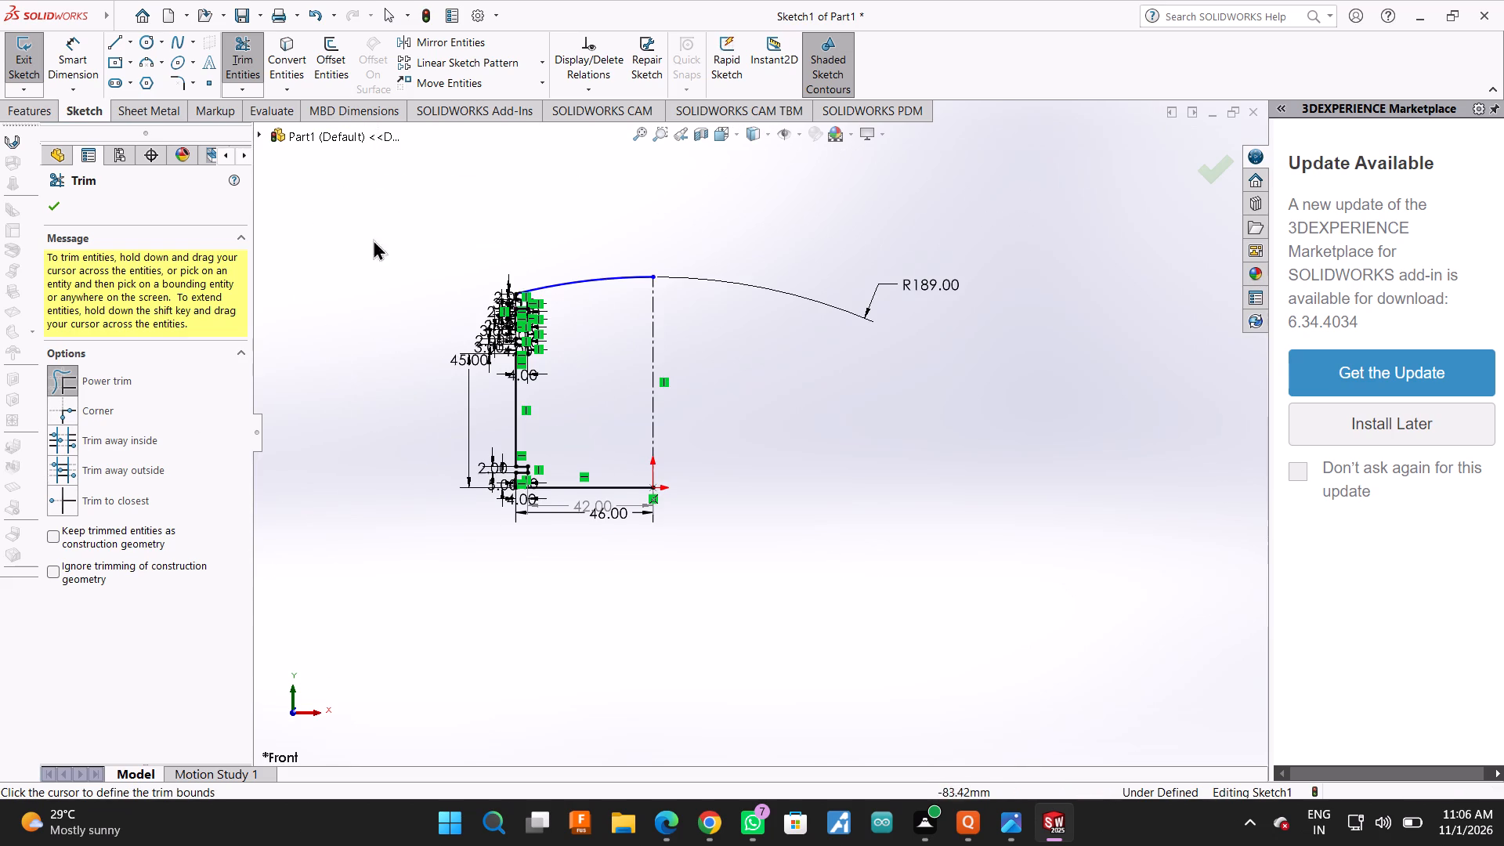
left_click(60, 211)
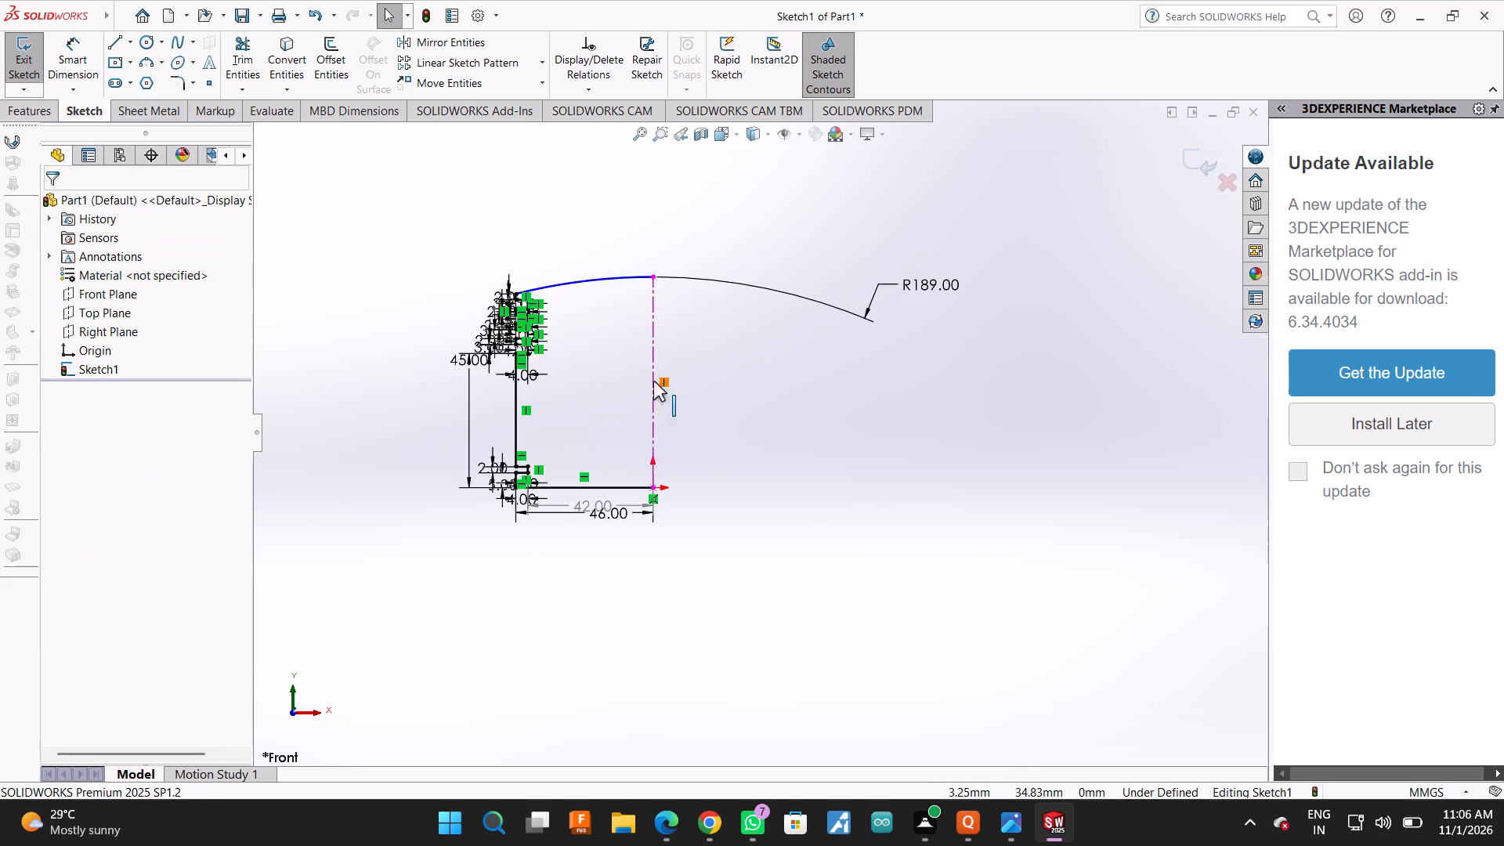
Convert the vertical centerline from construction geometry to a solid line that closes the half-profile.
left_click(652, 357, "ctrl")
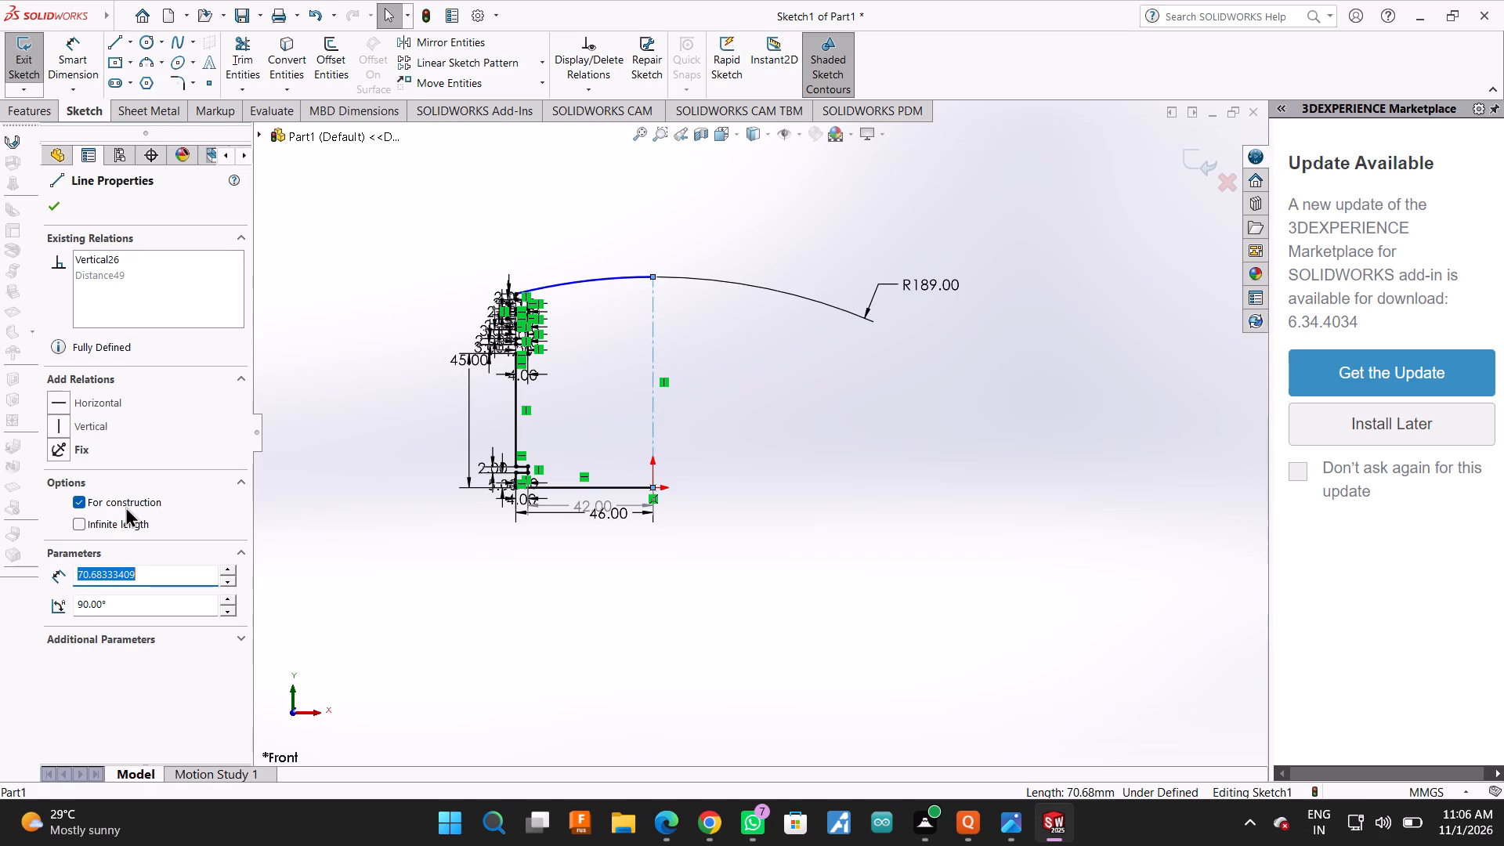
left_click(86, 501)
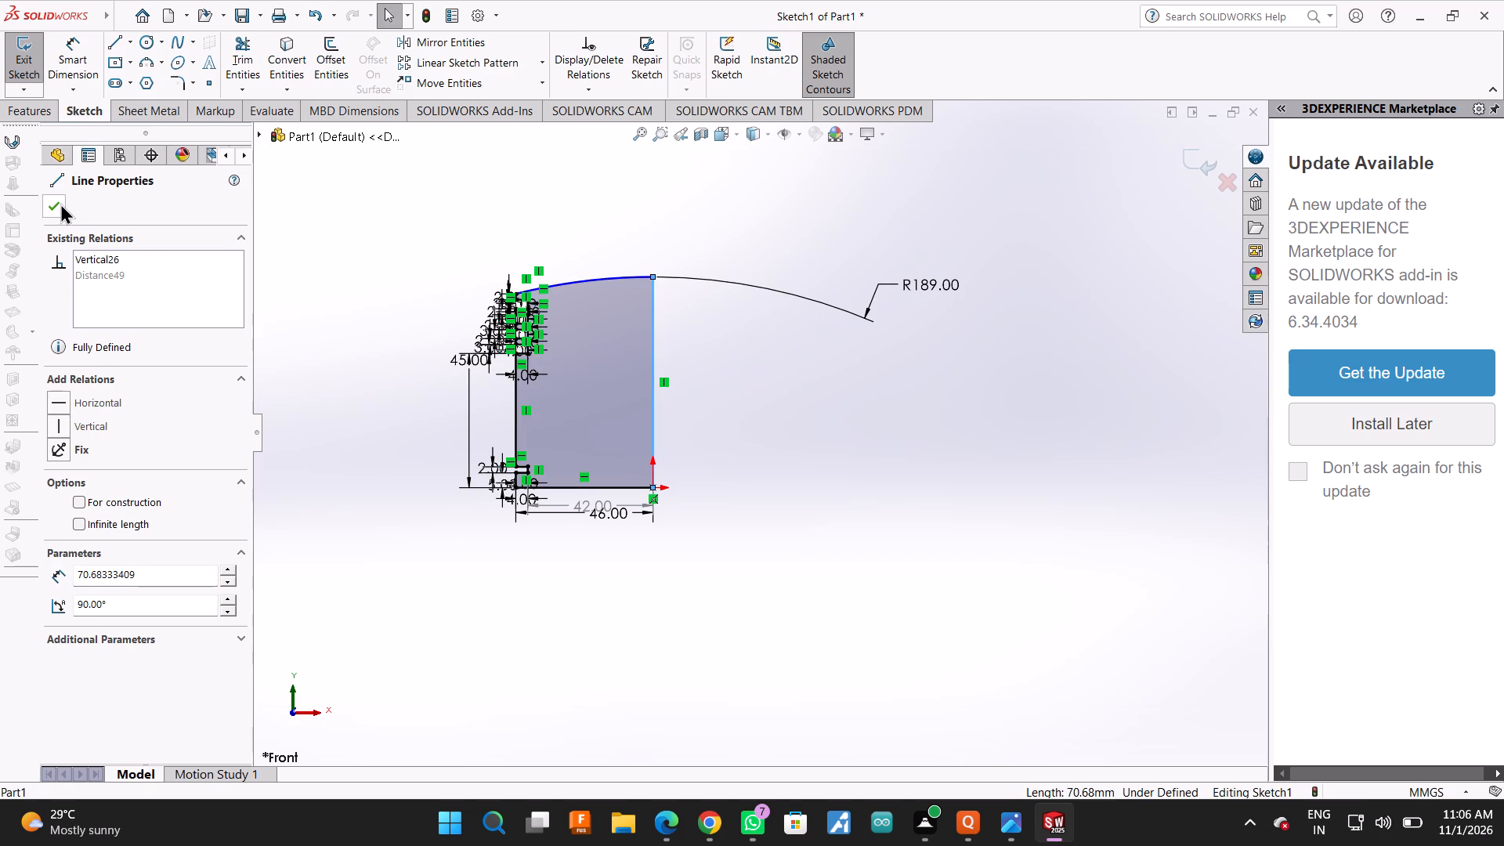
left_click(60, 203)
Revolve the closed half-profile 360 degrees about its vertical line as a solid boss.
scroll(716, 486, "up", 3)
middle_click_drag(744, 308, 727, 316)
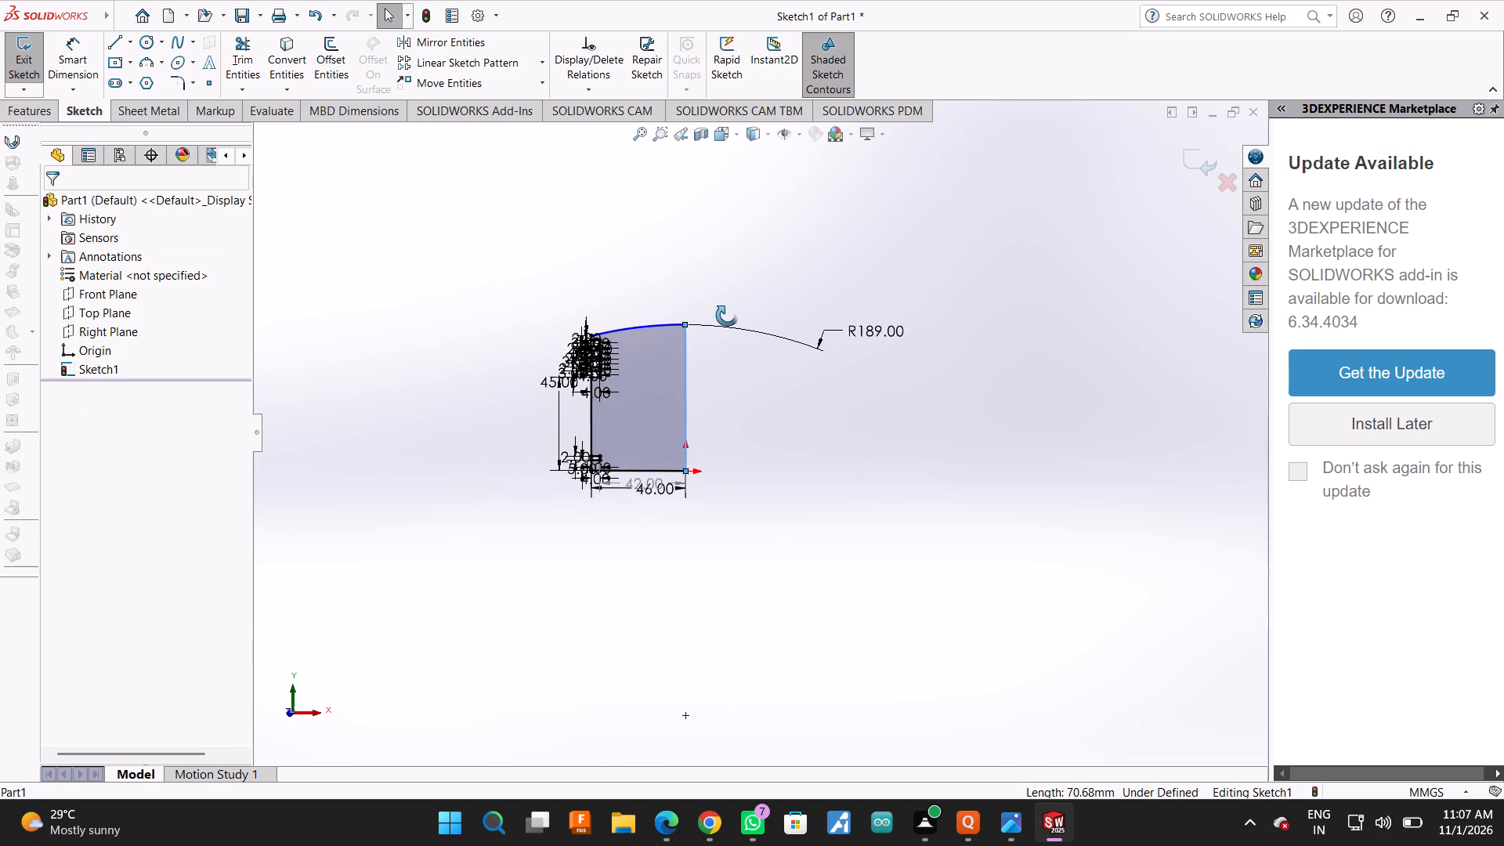
middle_click_drag(727, 316, 722, 369)
scroll(722, 369, "down", 6)
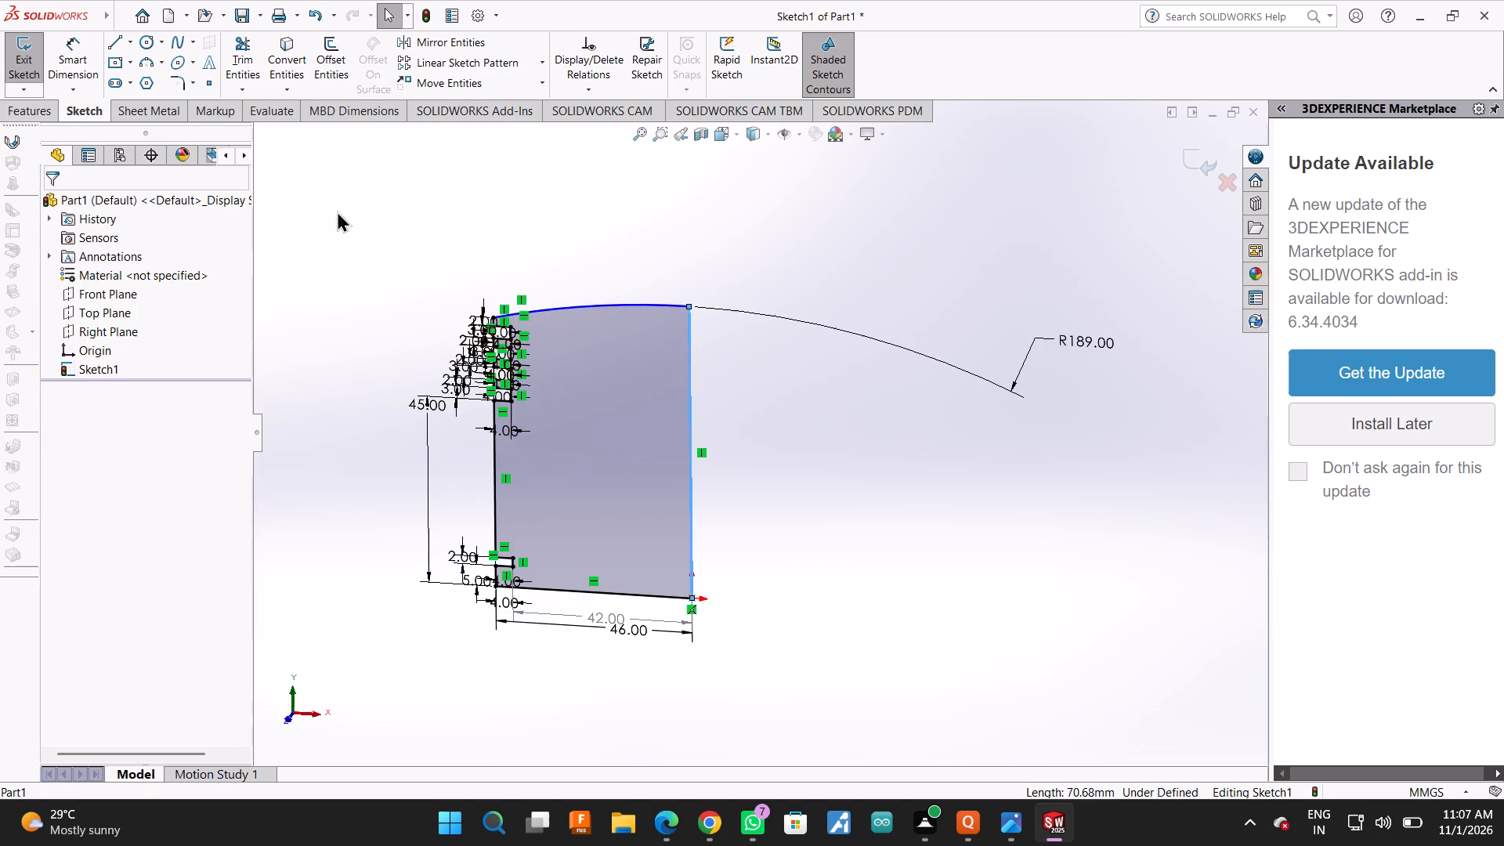
left_click(31, 110)
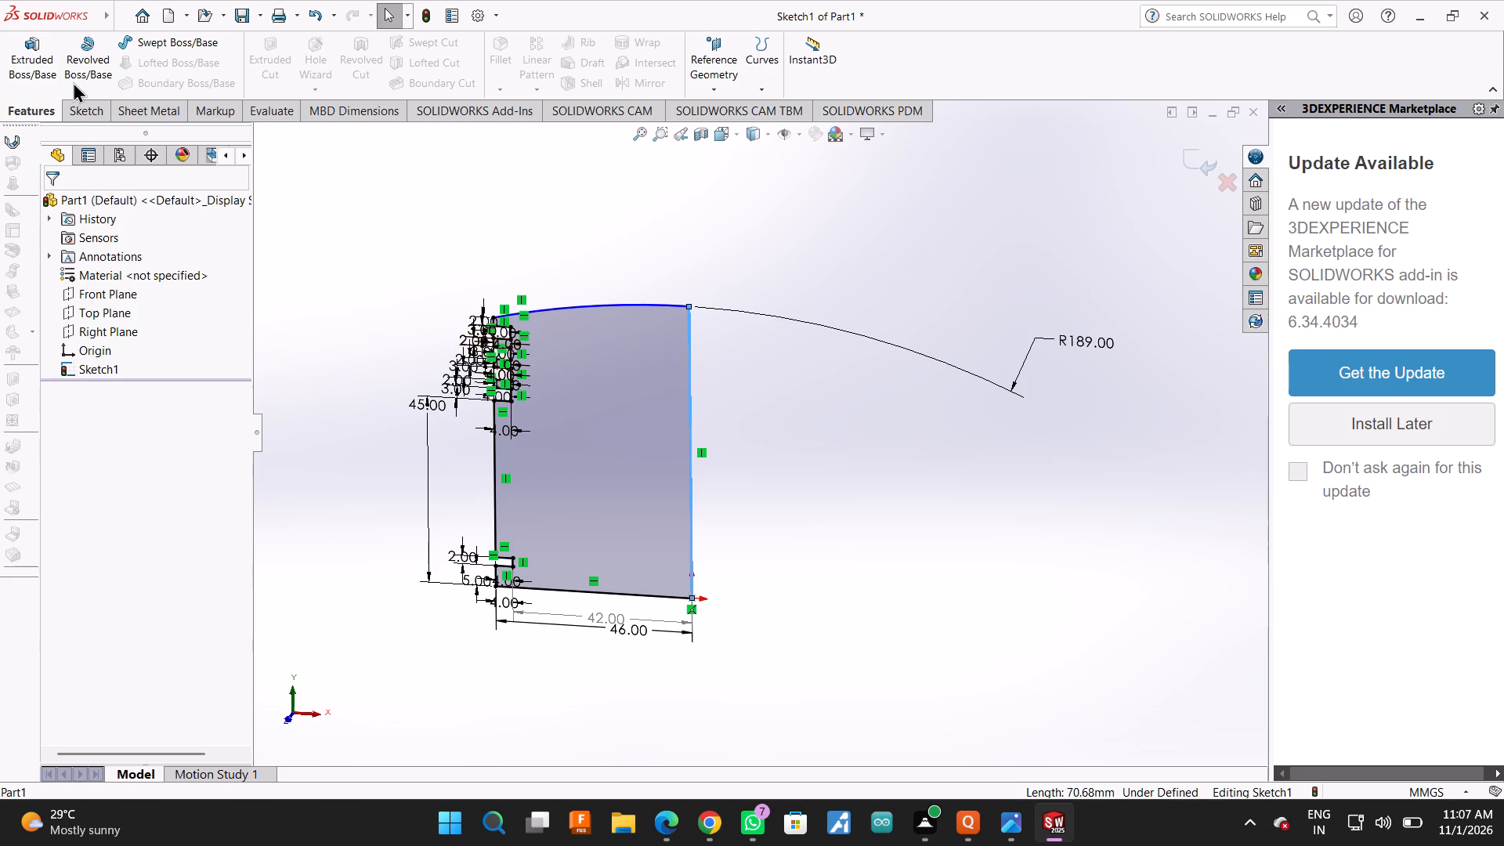
left_click(82, 60)
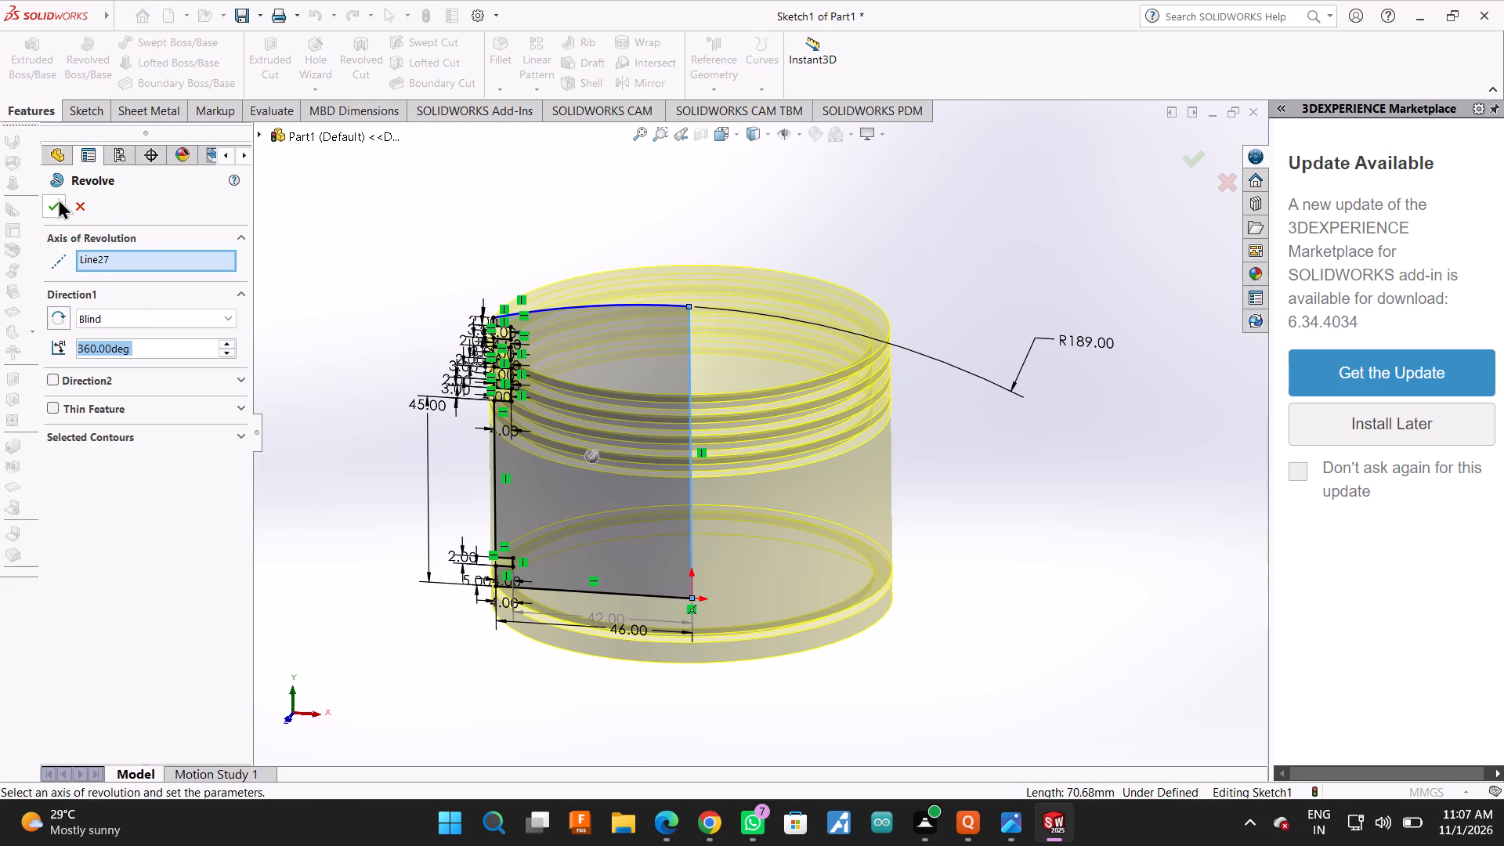
left_click(56, 201)
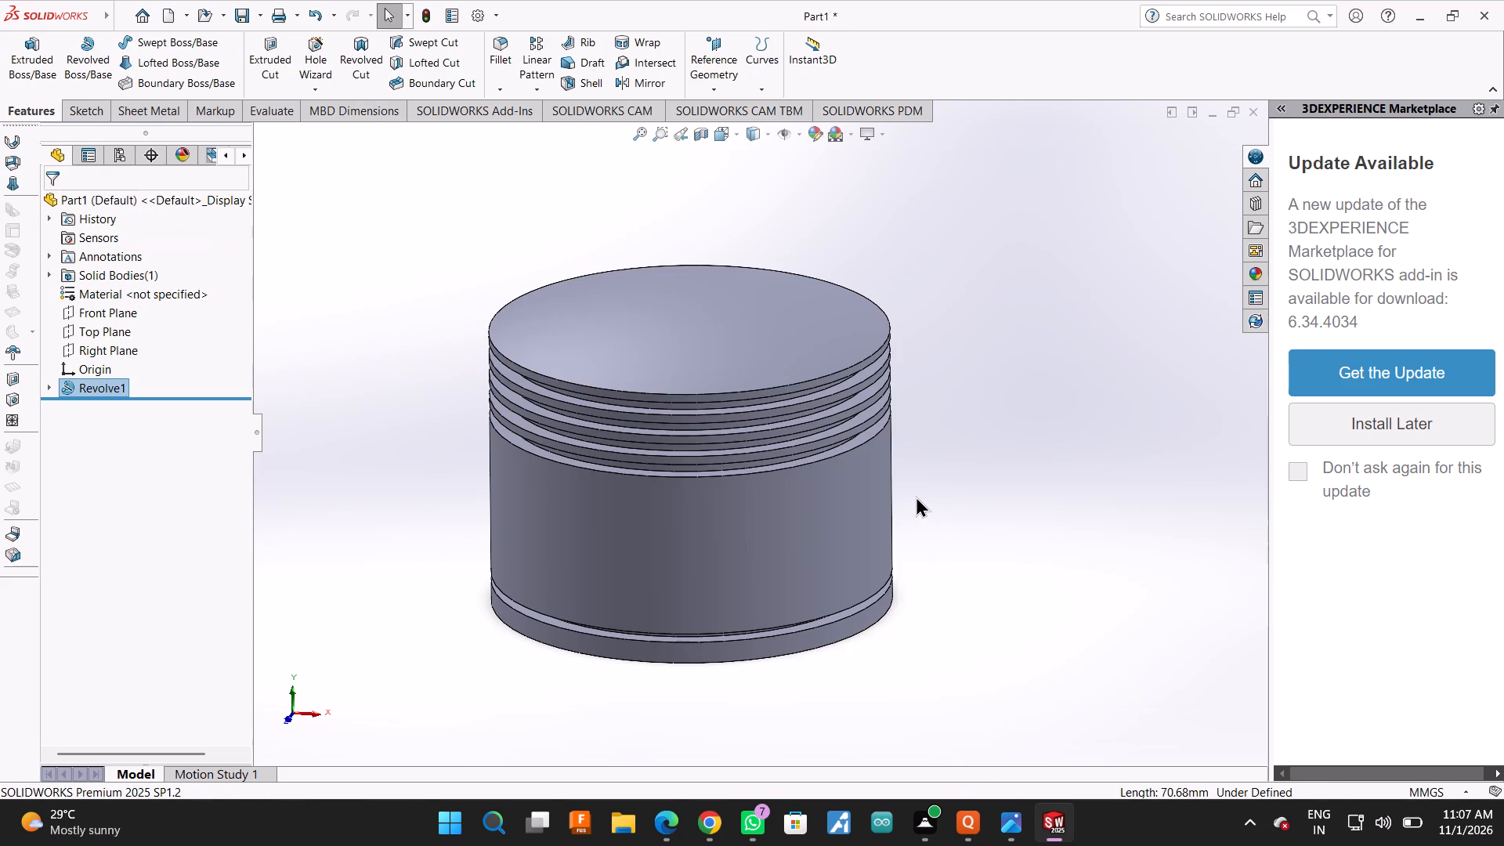
Examine the revolved body's crown, grooved side and underside.
middle_click_drag(934, 434, 1159, 281)
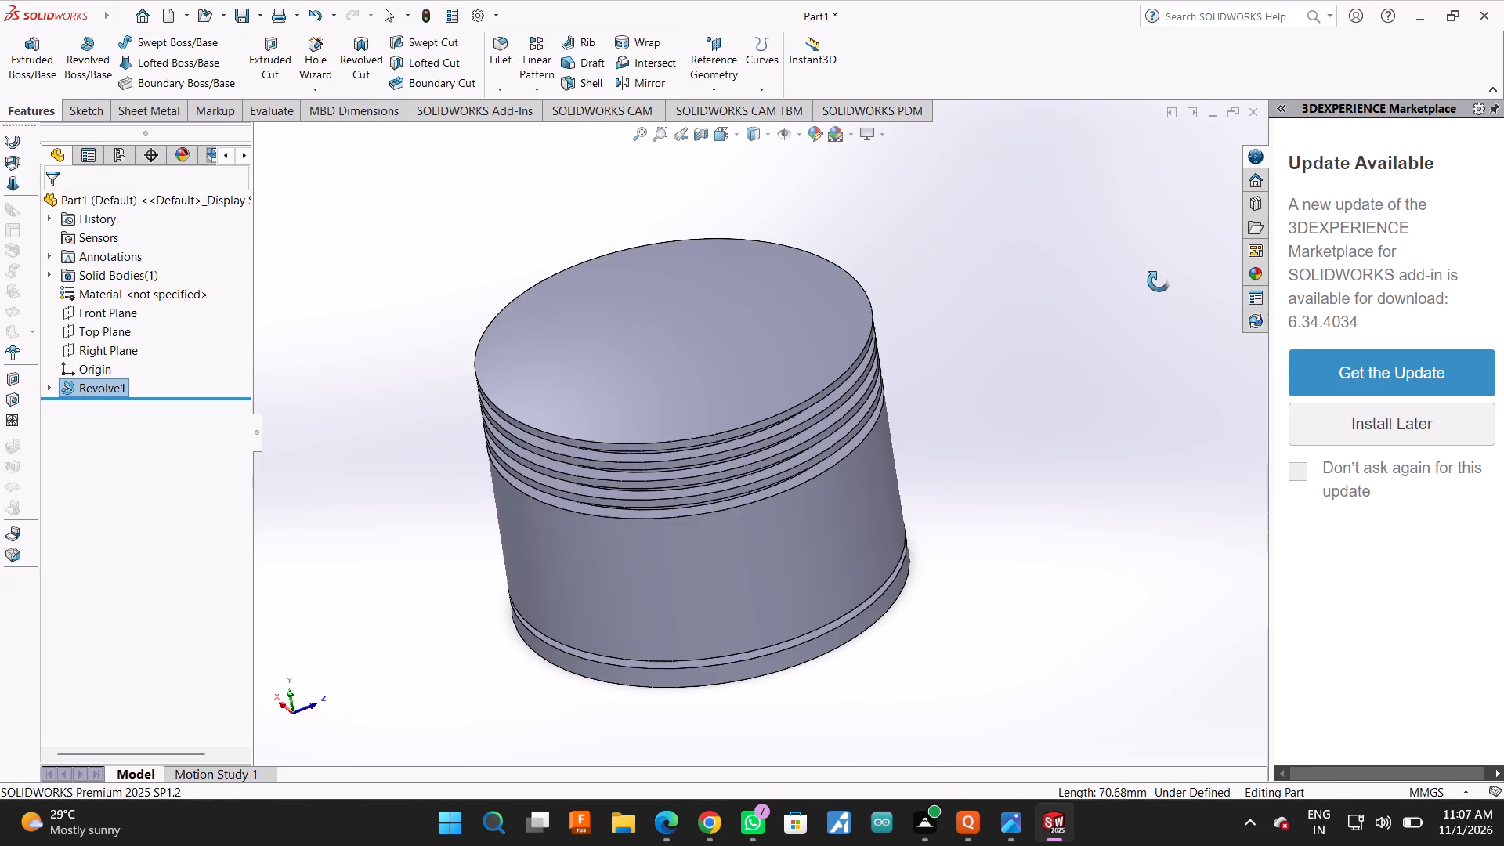
middle_click_drag(1159, 281, 925, 486)
middle_click_drag(923, 489, 696, 660)
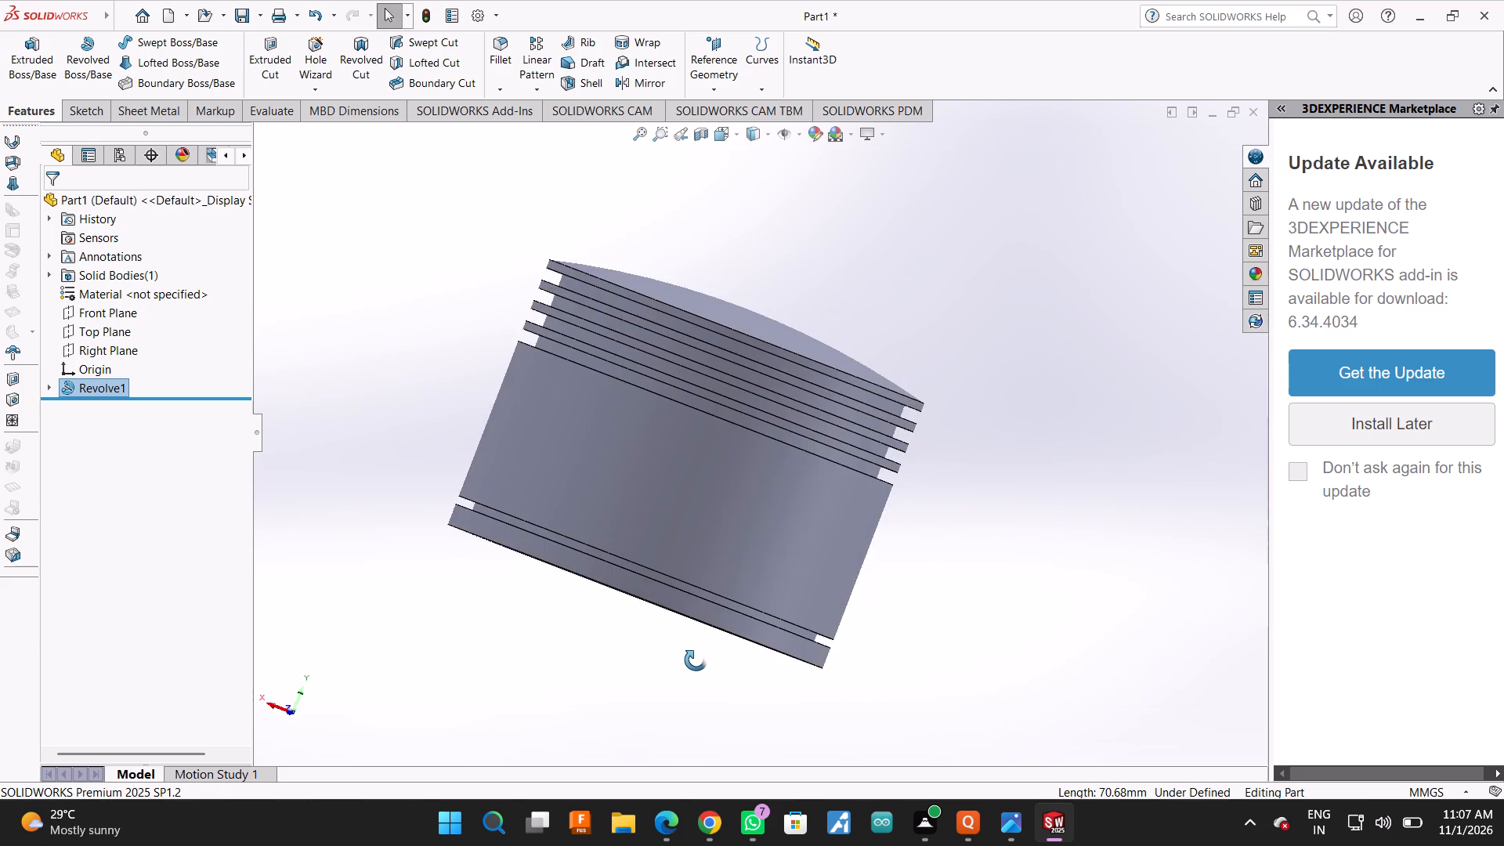
middle_click_drag(696, 660, 993, 725)
middle_click_drag(993, 714, 1003, 533)
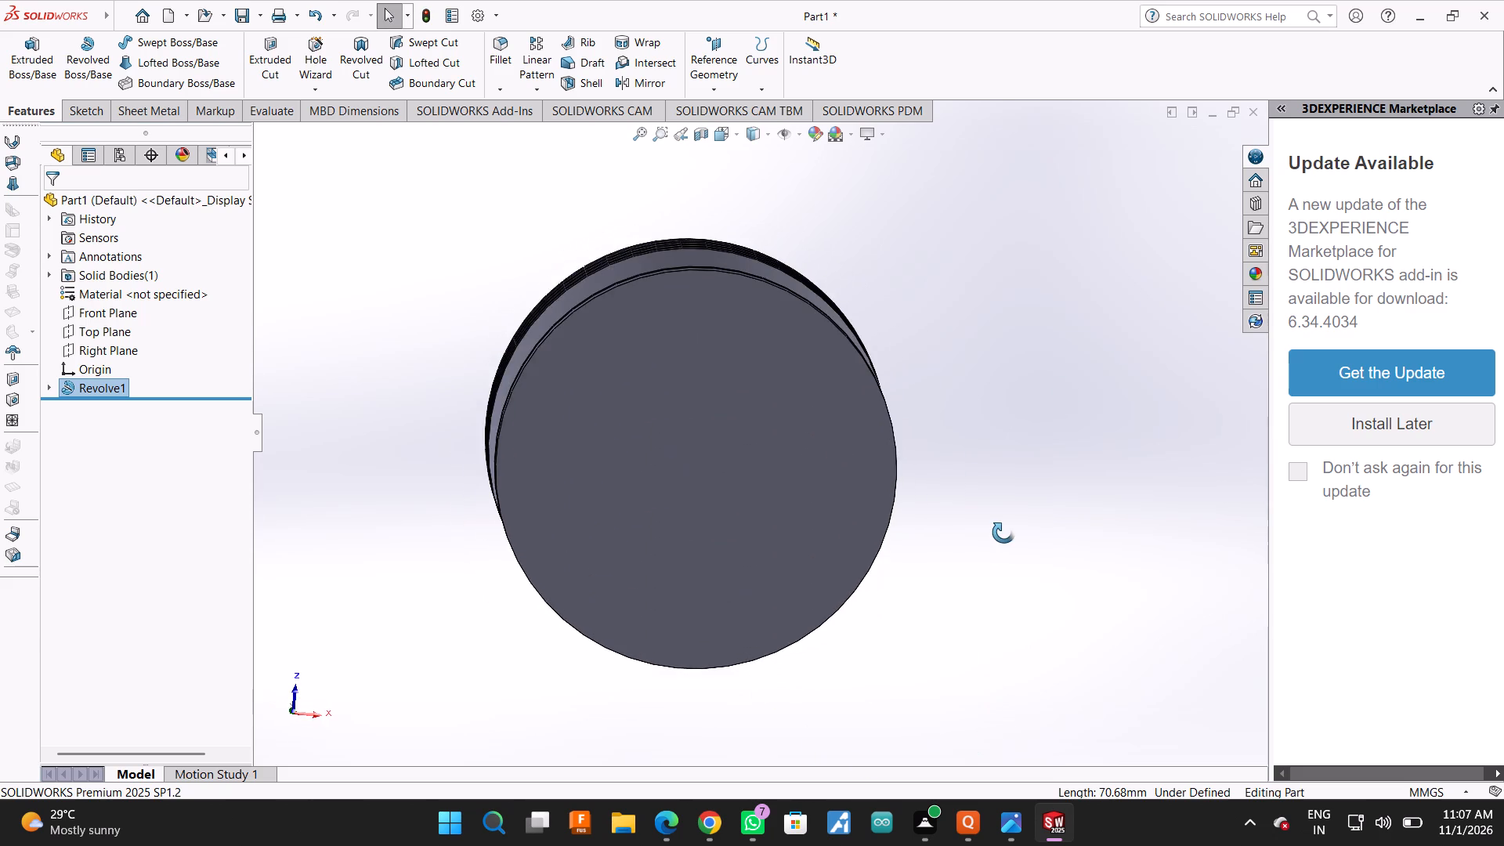
middle_click_drag(1003, 533, 985, 845)
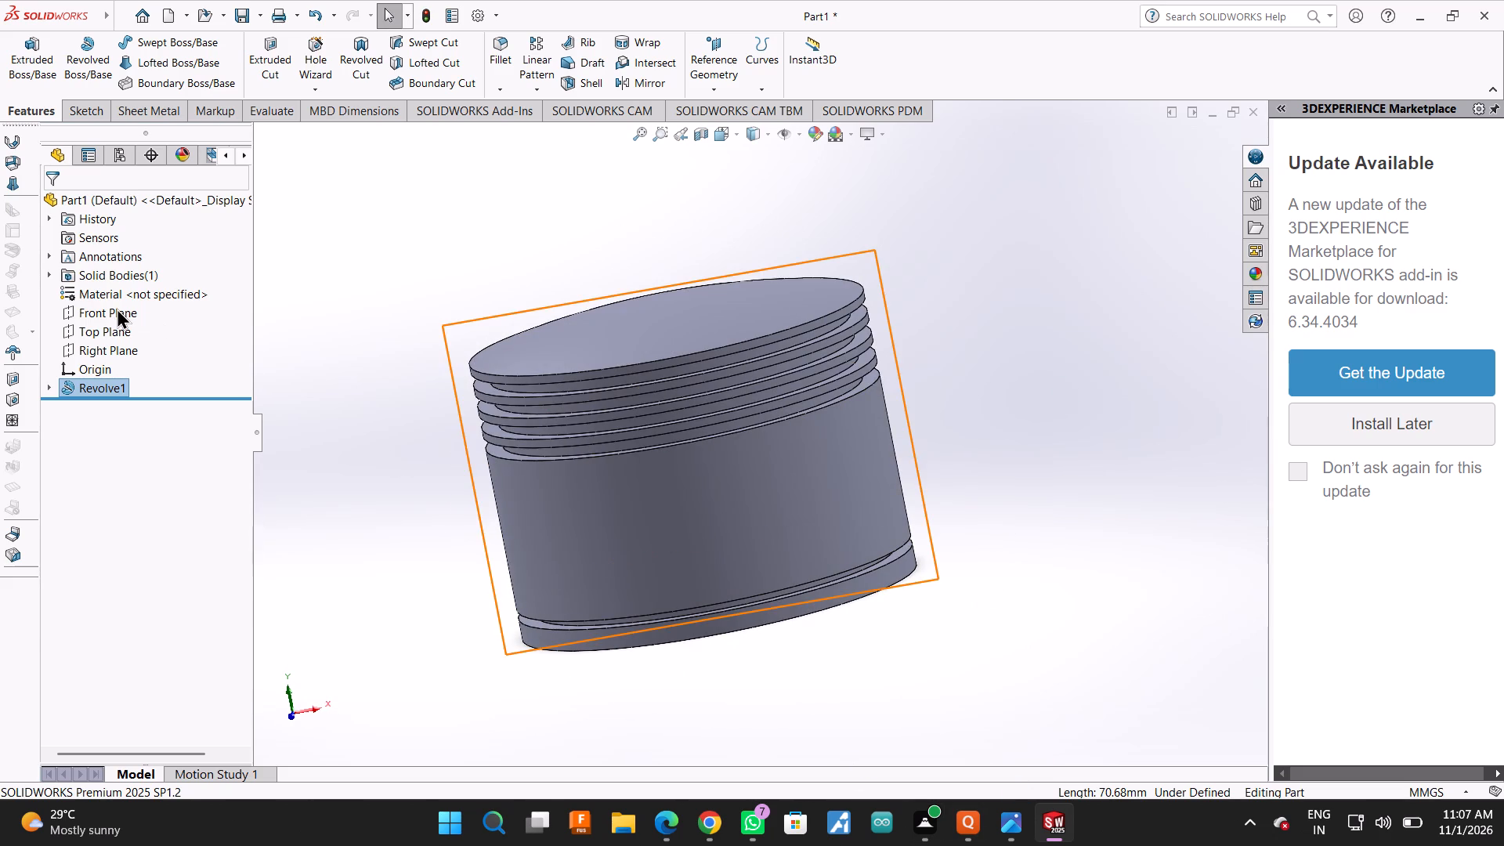
Select the Front Plane and orient the view normal to it.
left_click(115, 307)
left_click(209, 285)
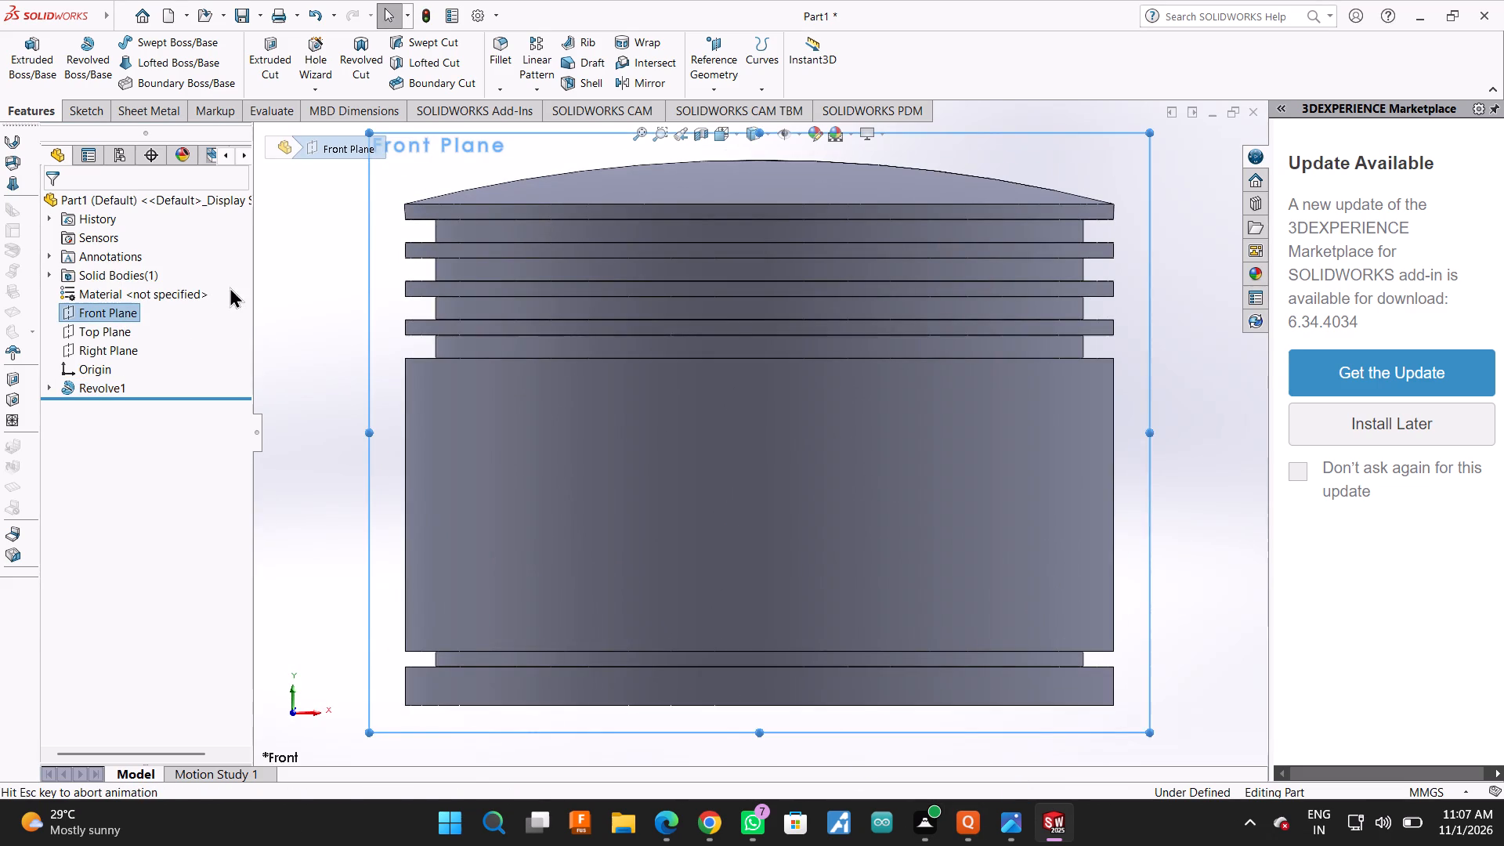
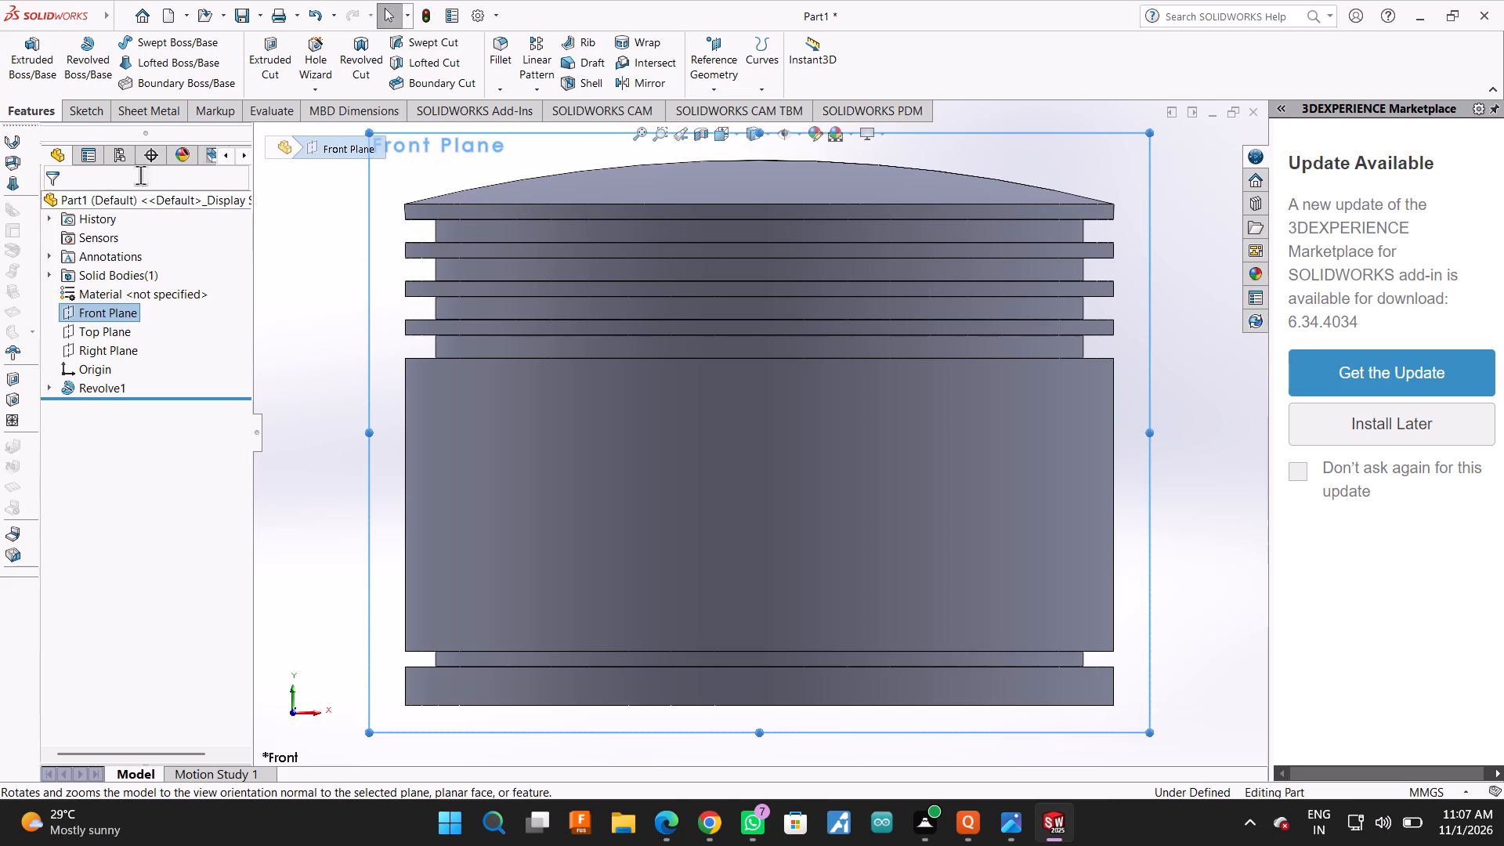
Open a new sketch on the Front Plane and start a line at the origin, on the piston body's bottom edge.
left_click(84, 114)
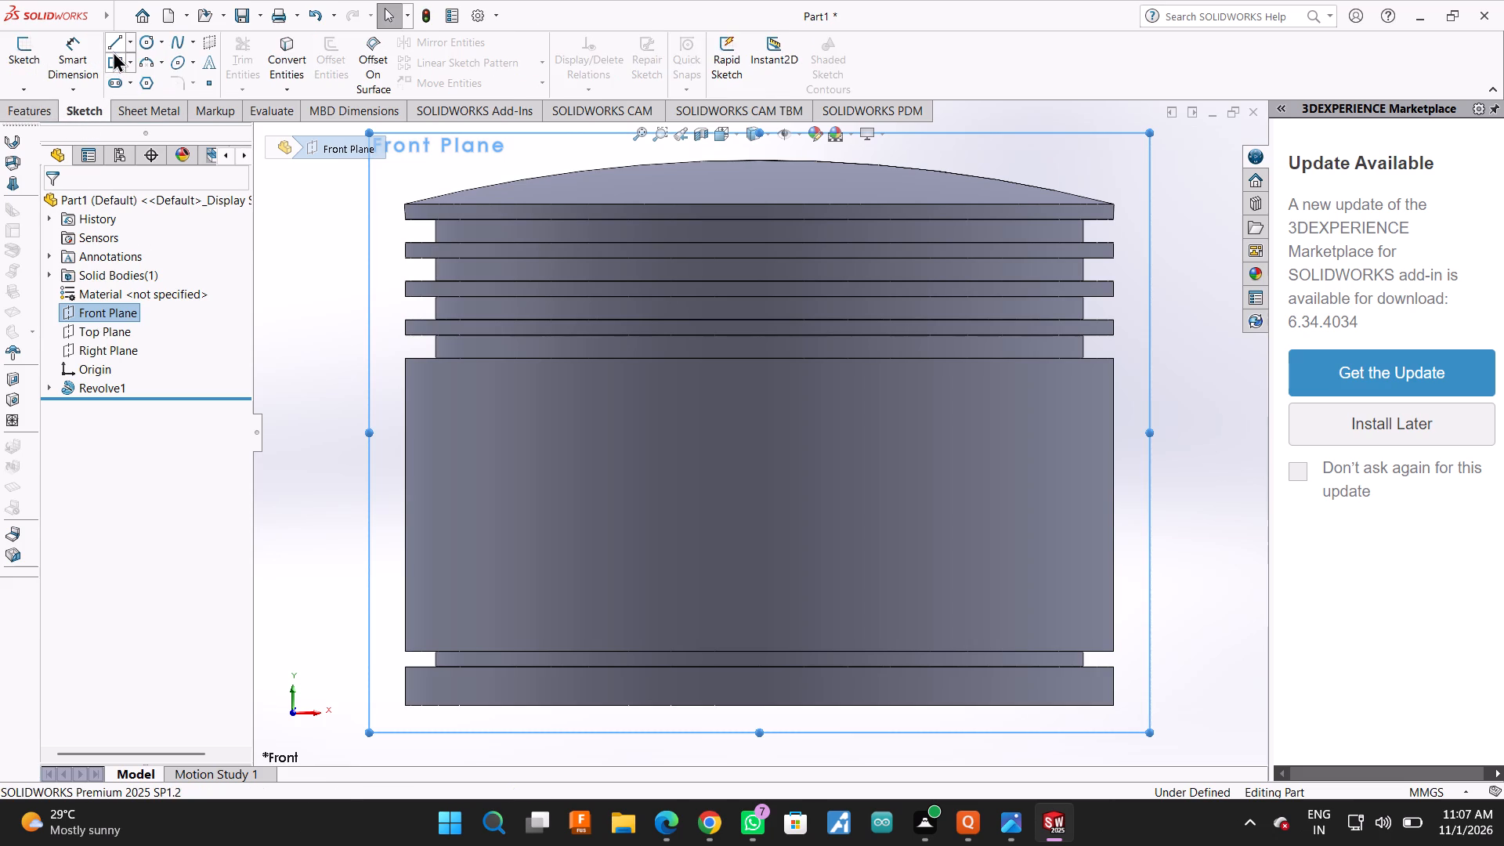
left_click(113, 51)
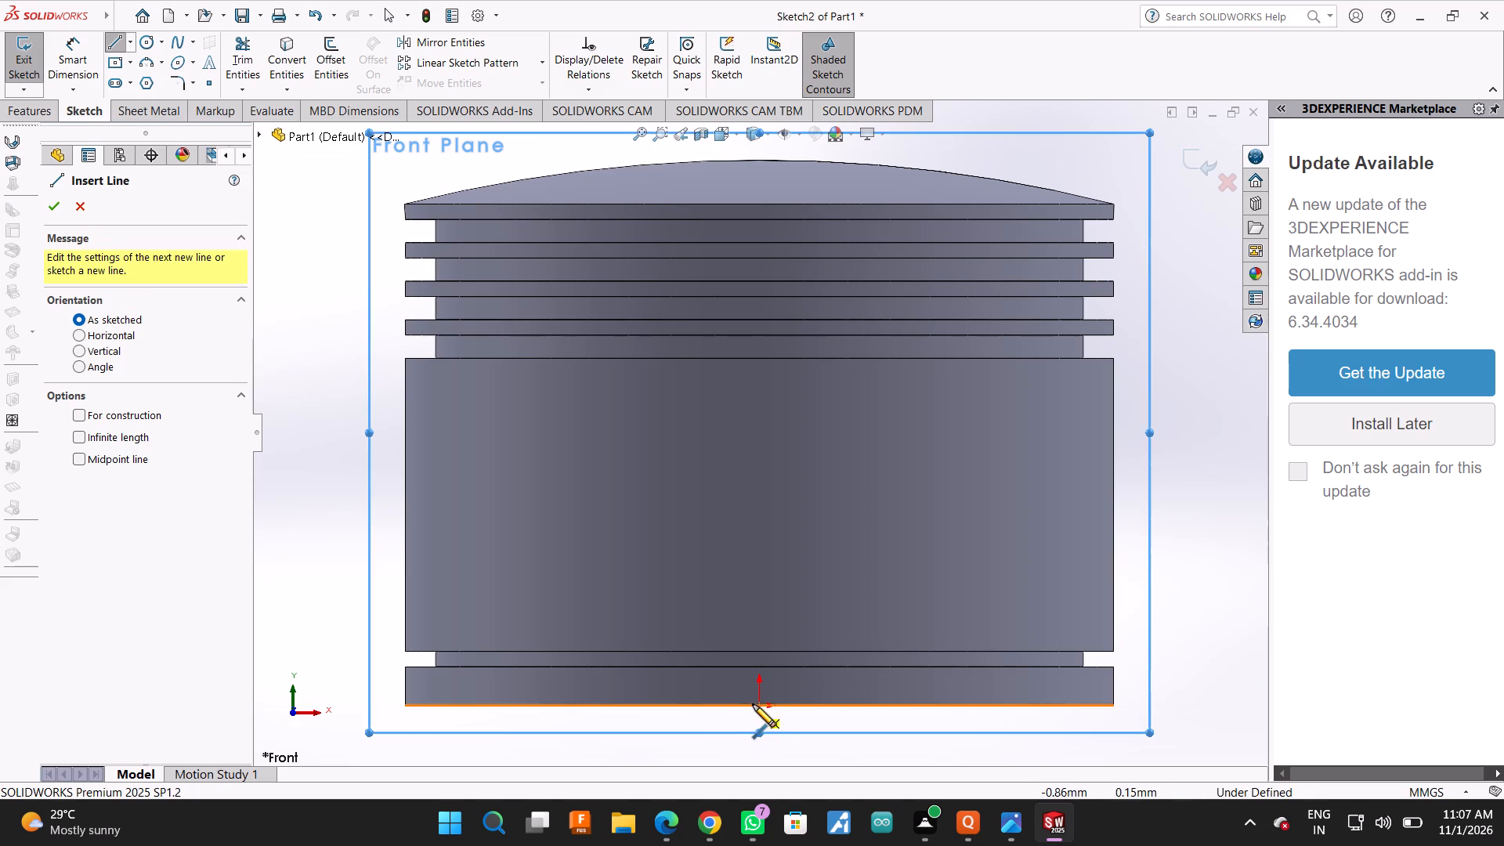
left_click(758, 704)
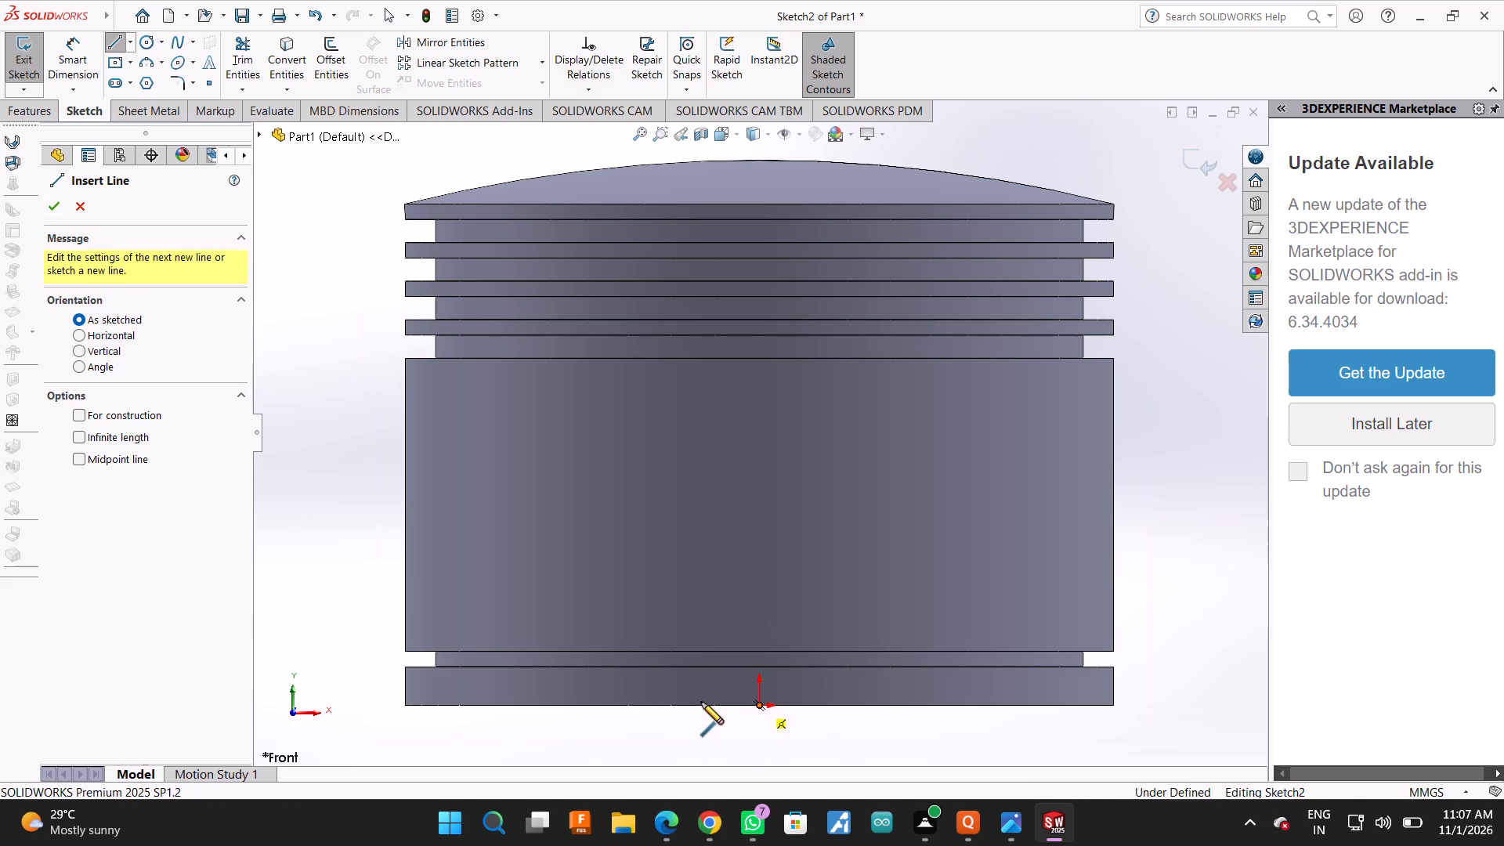
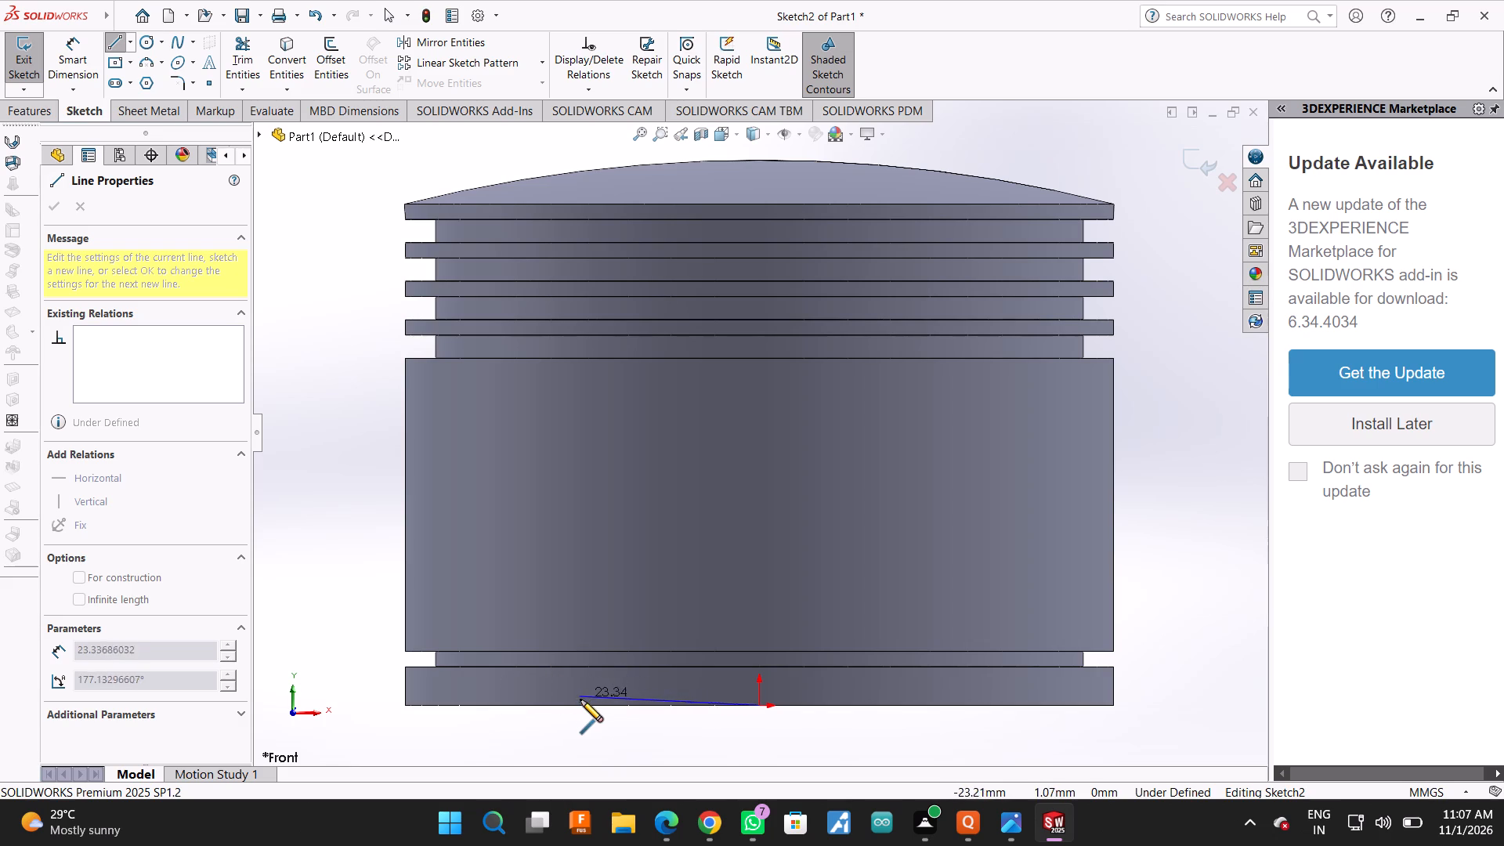
Draw the sketch's first line horizontally from the origin along the piston's bottom edge, ending short of the left outer wall.
left_click(478, 706)
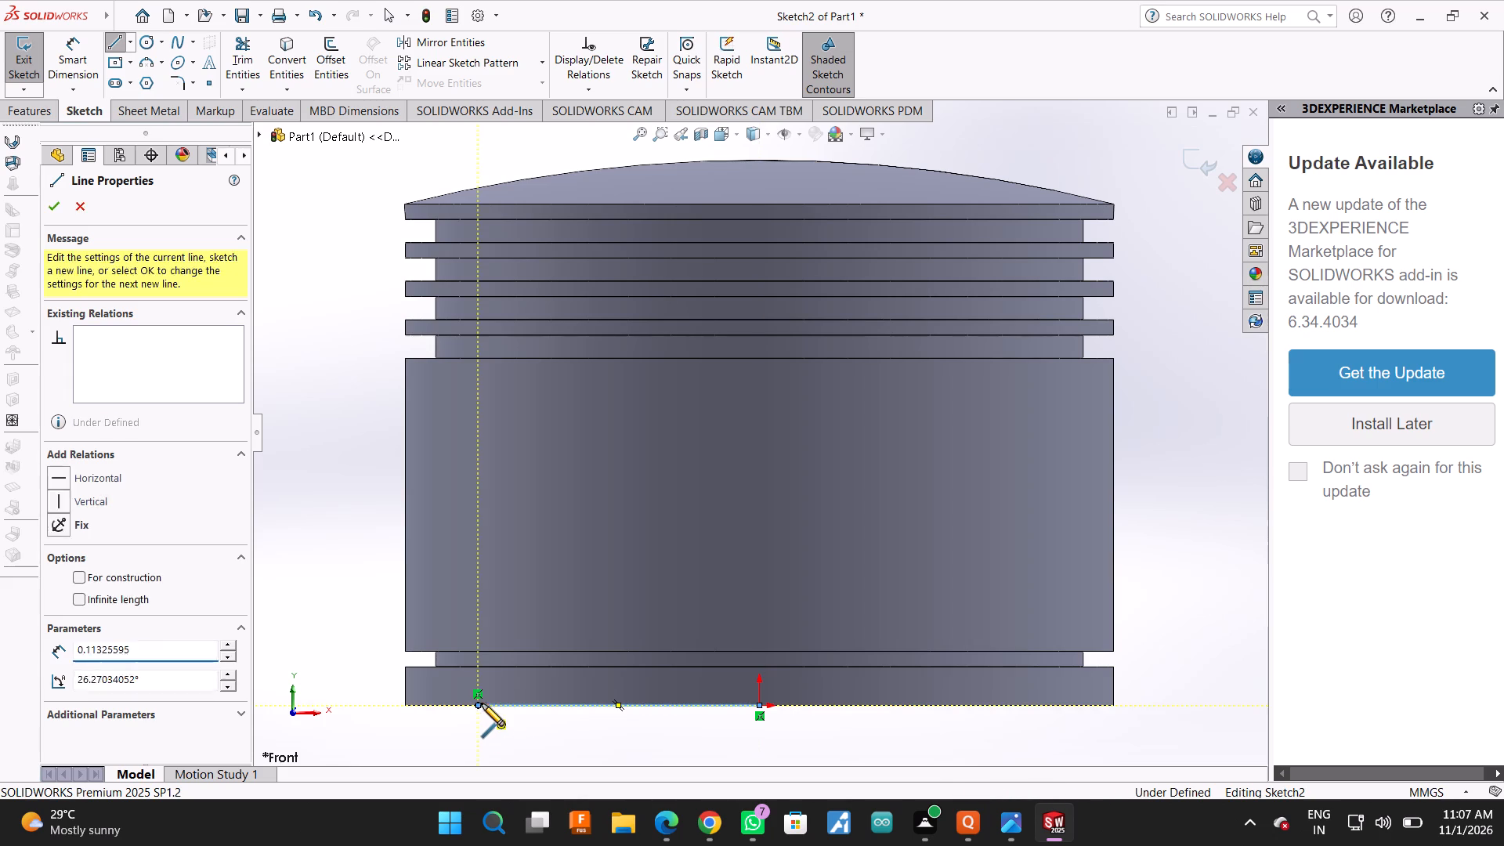
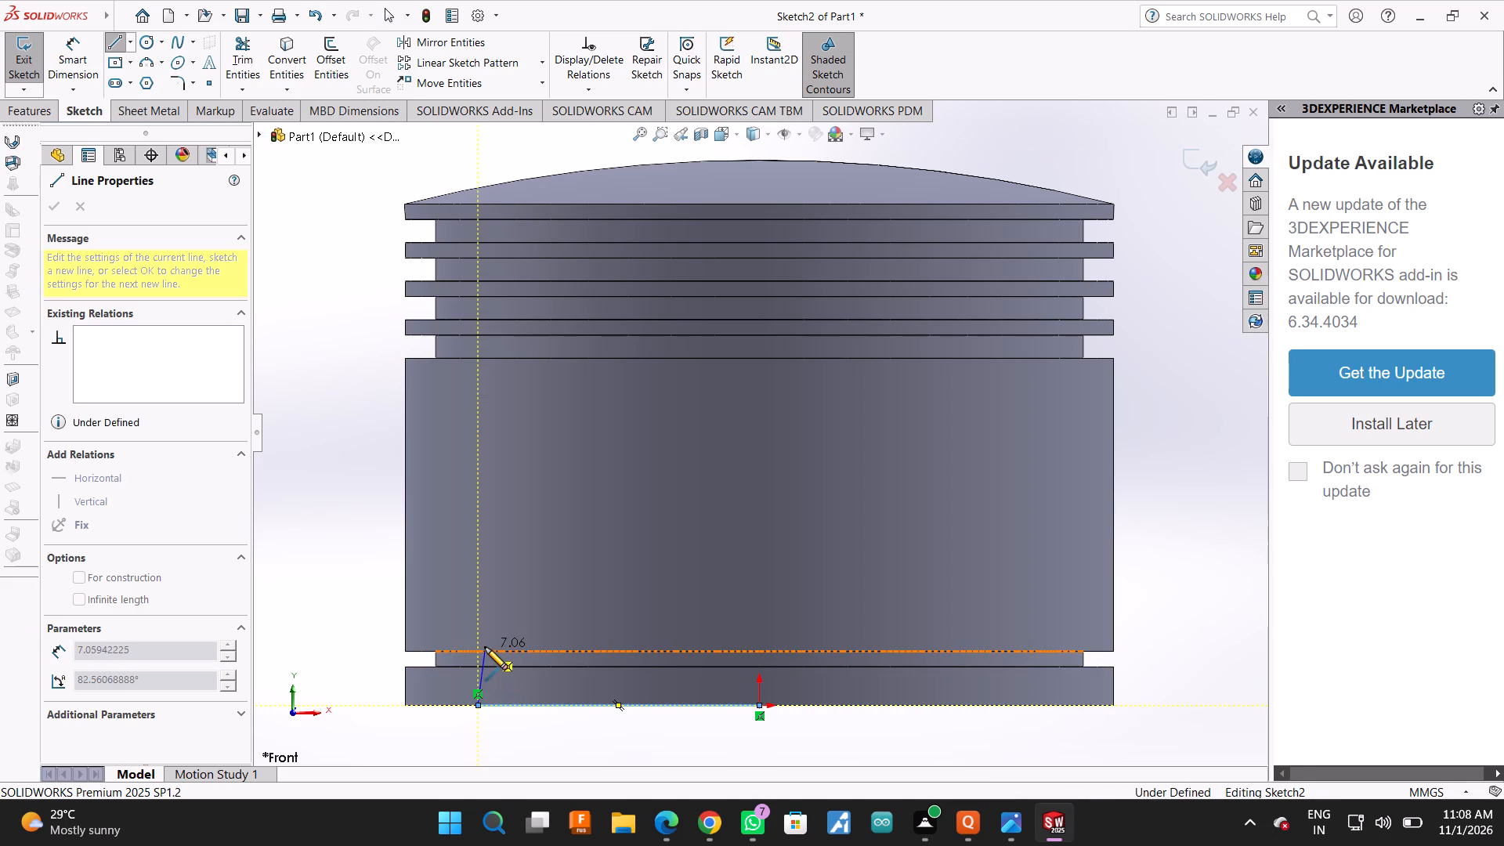
Continue the line profile with a horizontal segment about 6.6 mm long, running inward along the upper edge of the piston's bottom groove.
left_click(536, 650)
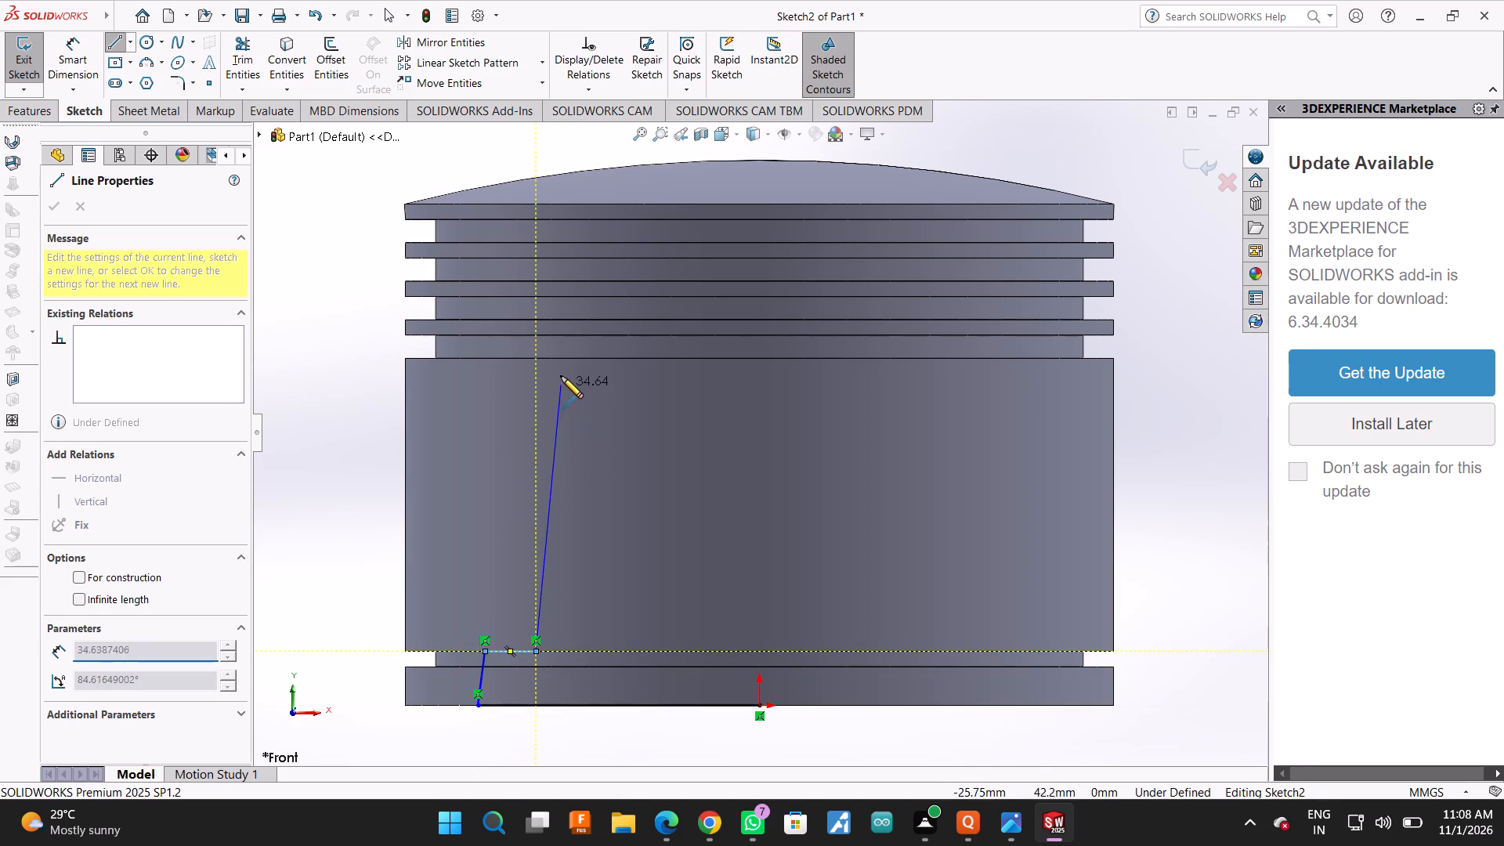
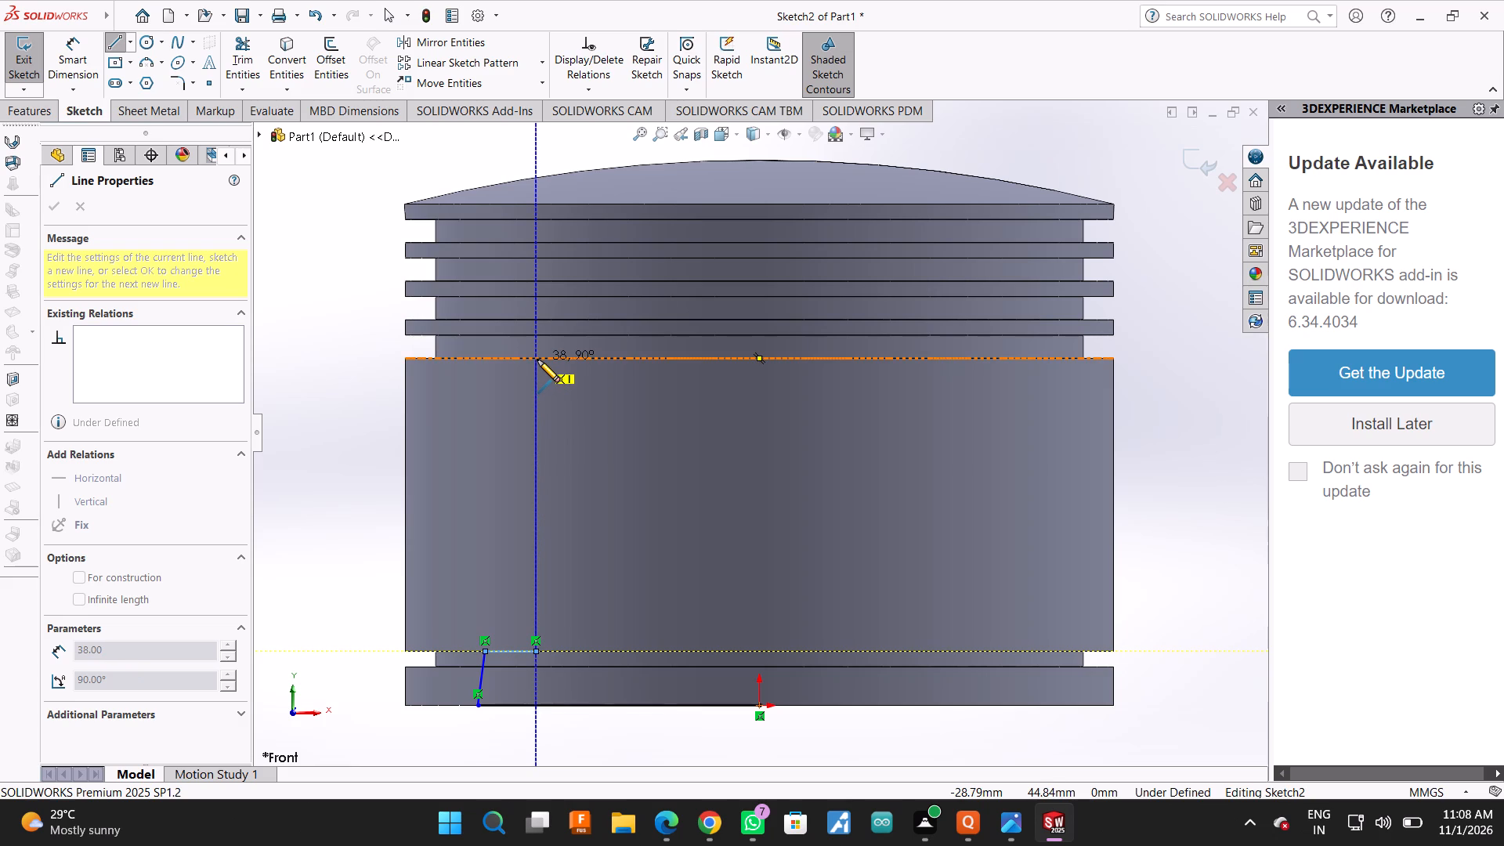
Continue the line profile with a vertical segment 38 mm long, running up to the lower edge of the groove above the skirt.
left_click(537, 360)
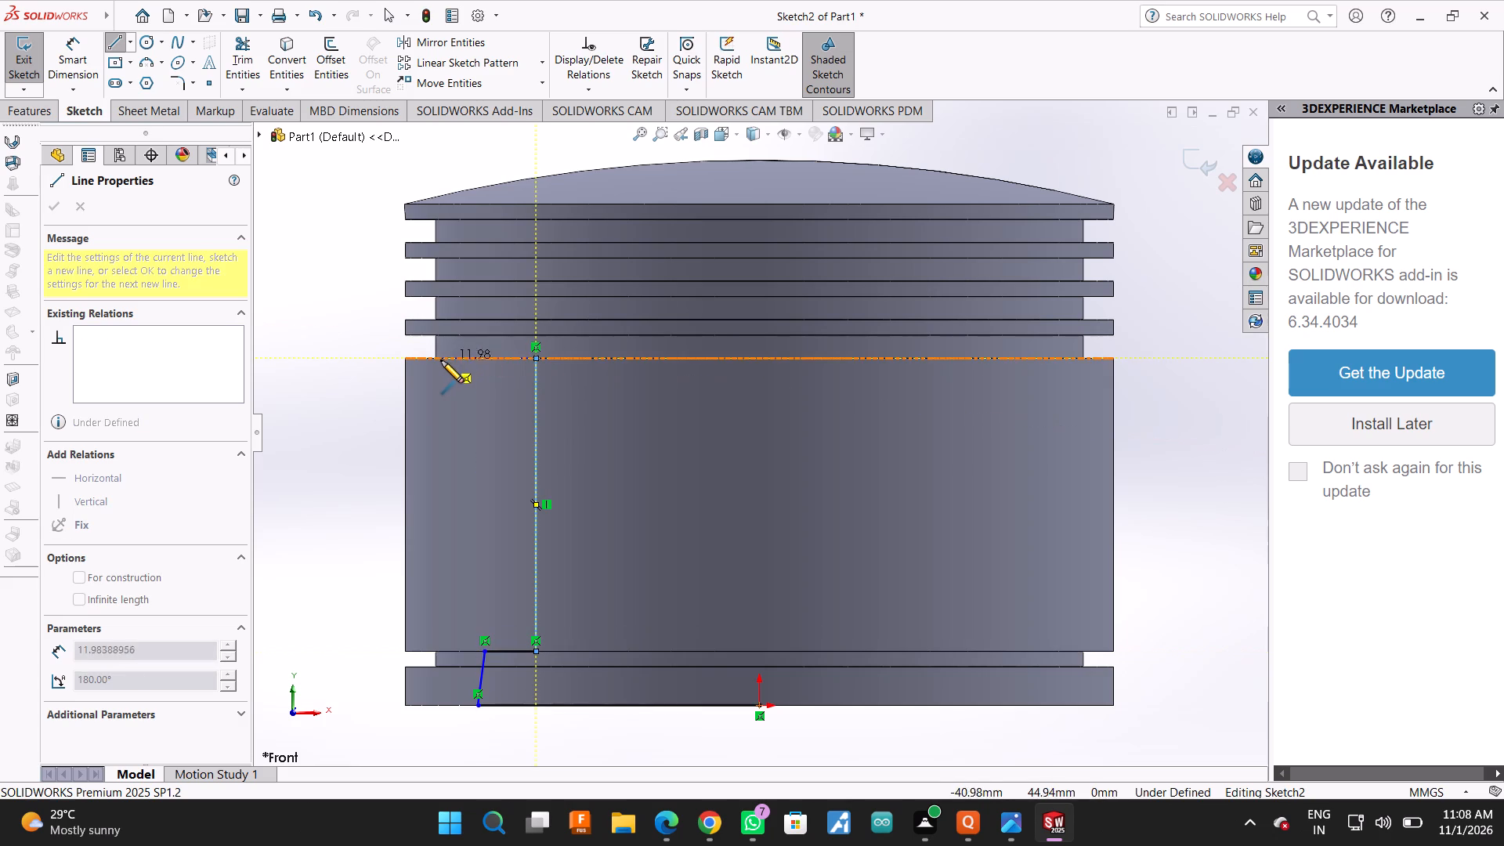
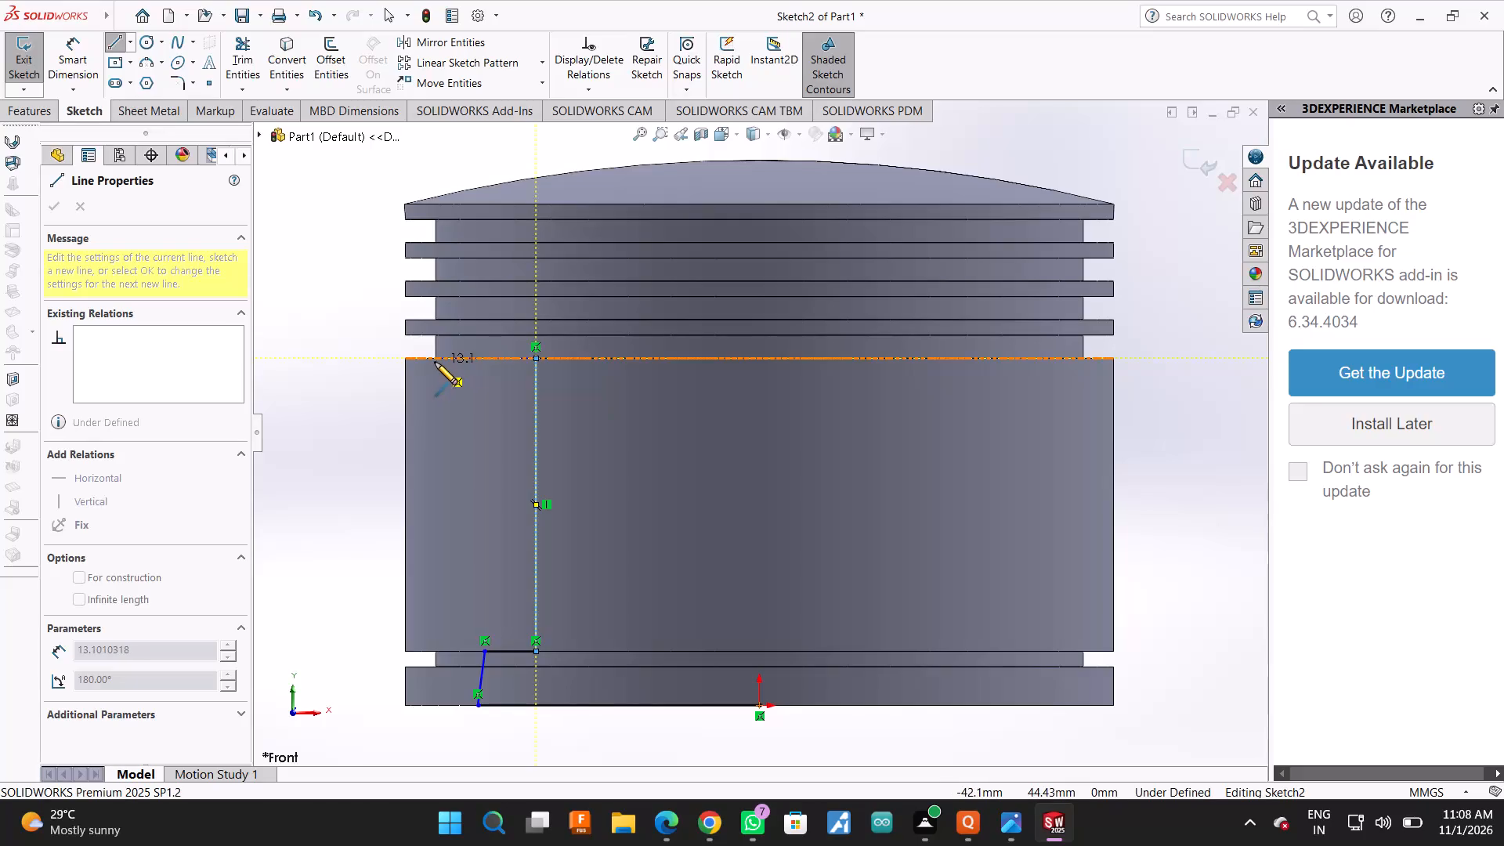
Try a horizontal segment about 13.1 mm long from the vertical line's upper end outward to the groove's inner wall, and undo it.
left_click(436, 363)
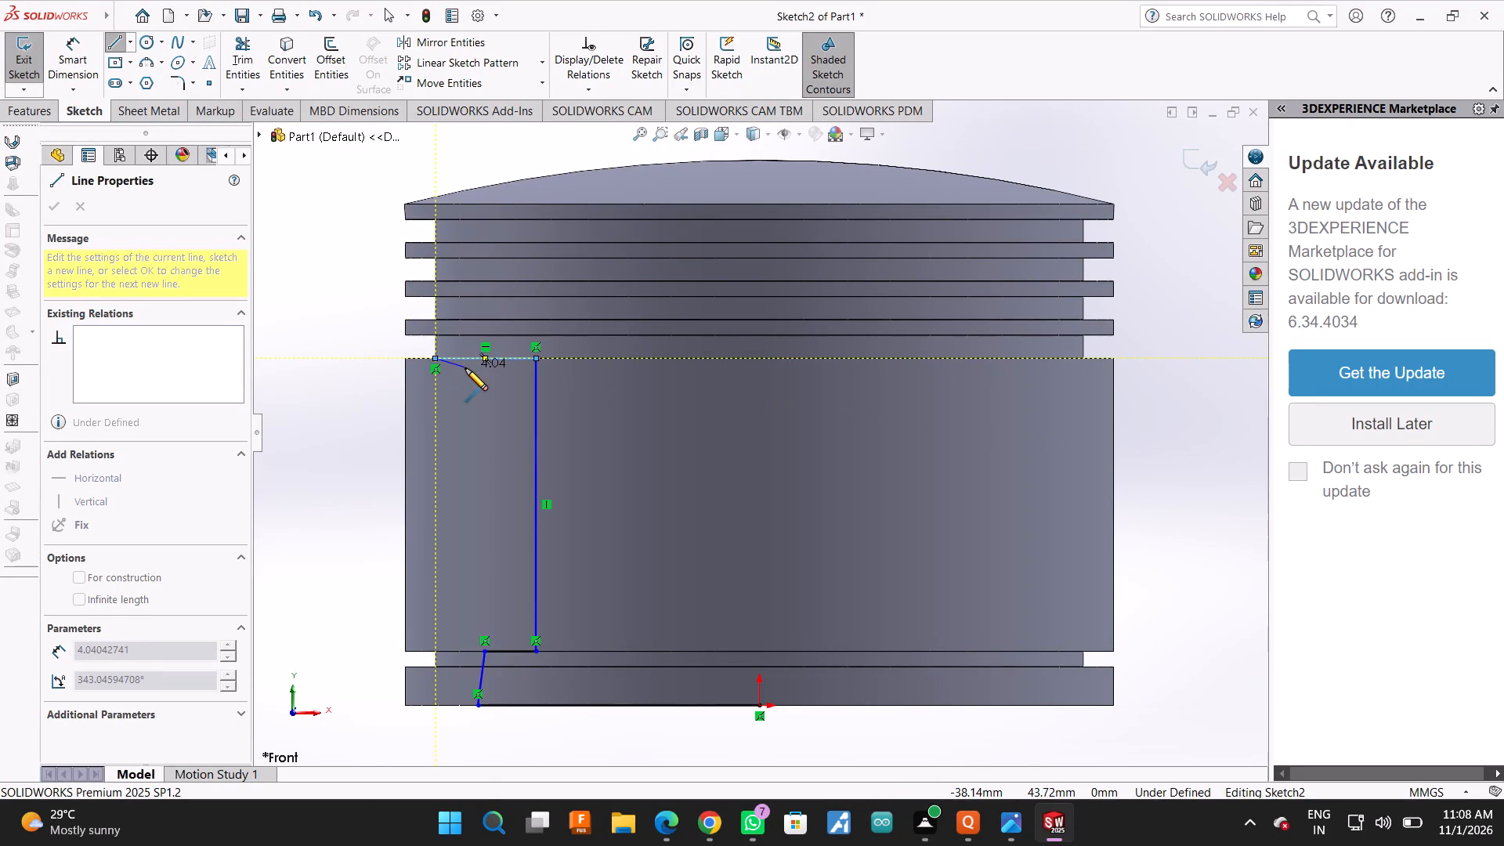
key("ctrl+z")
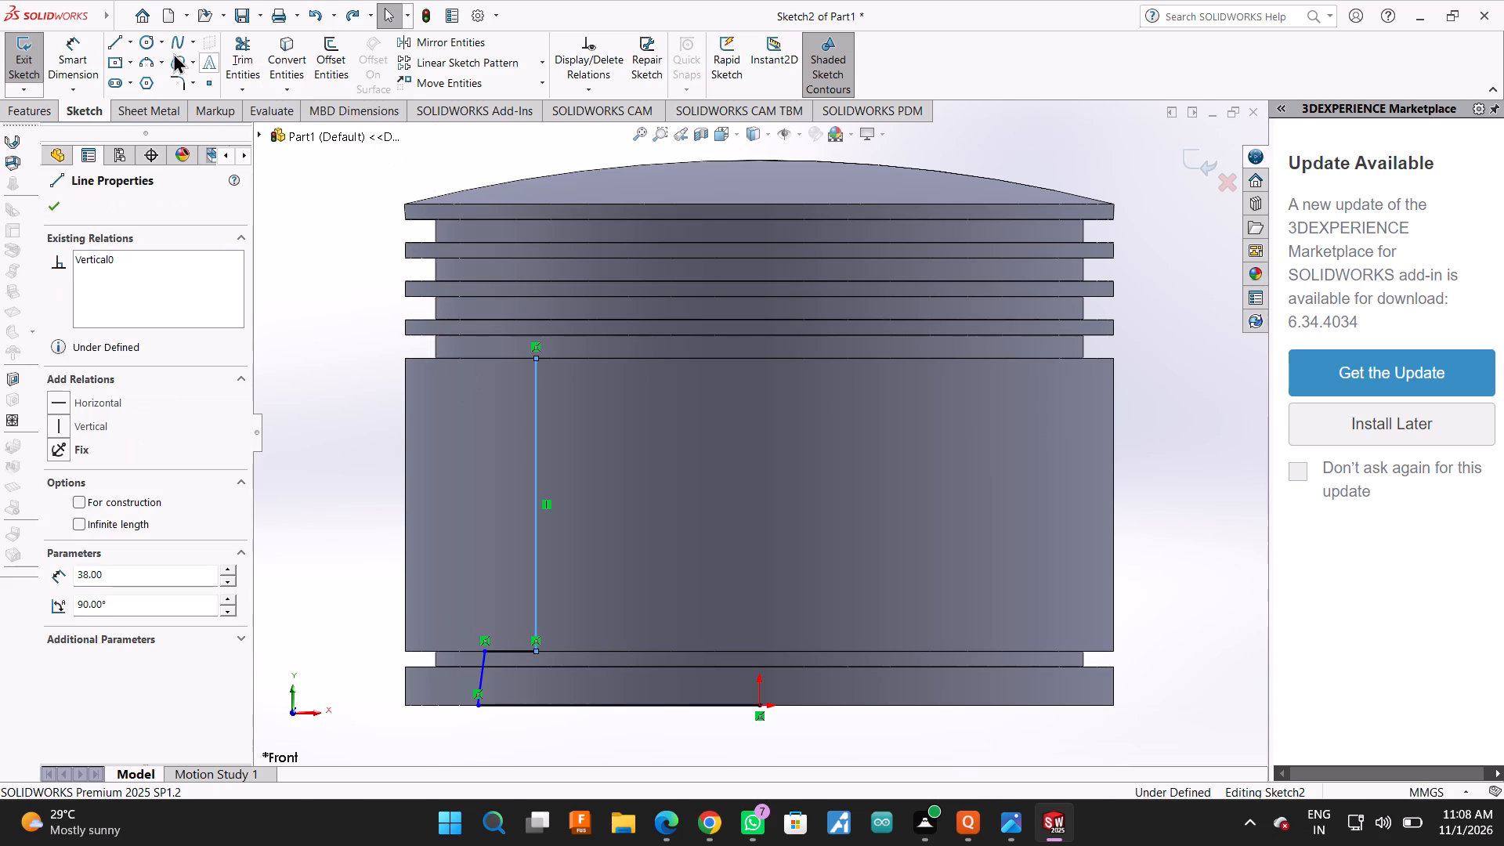
Draw a horizontal line outward from the vertical segment's upper end along the groove's lower edge, stopping short of the groove's inner wall.
left_click(117, 46)
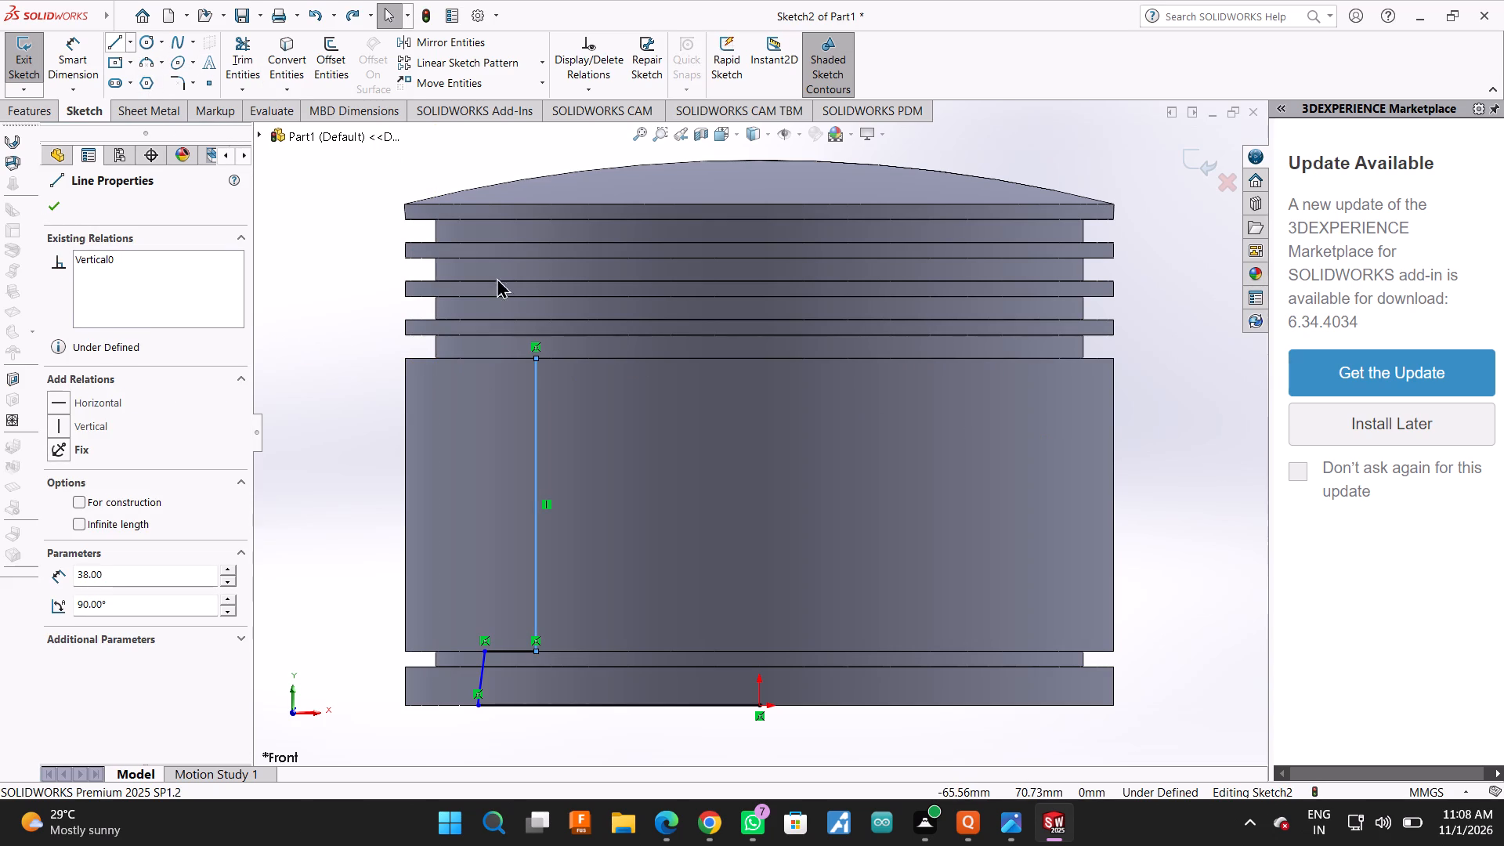
left_click(537, 359)
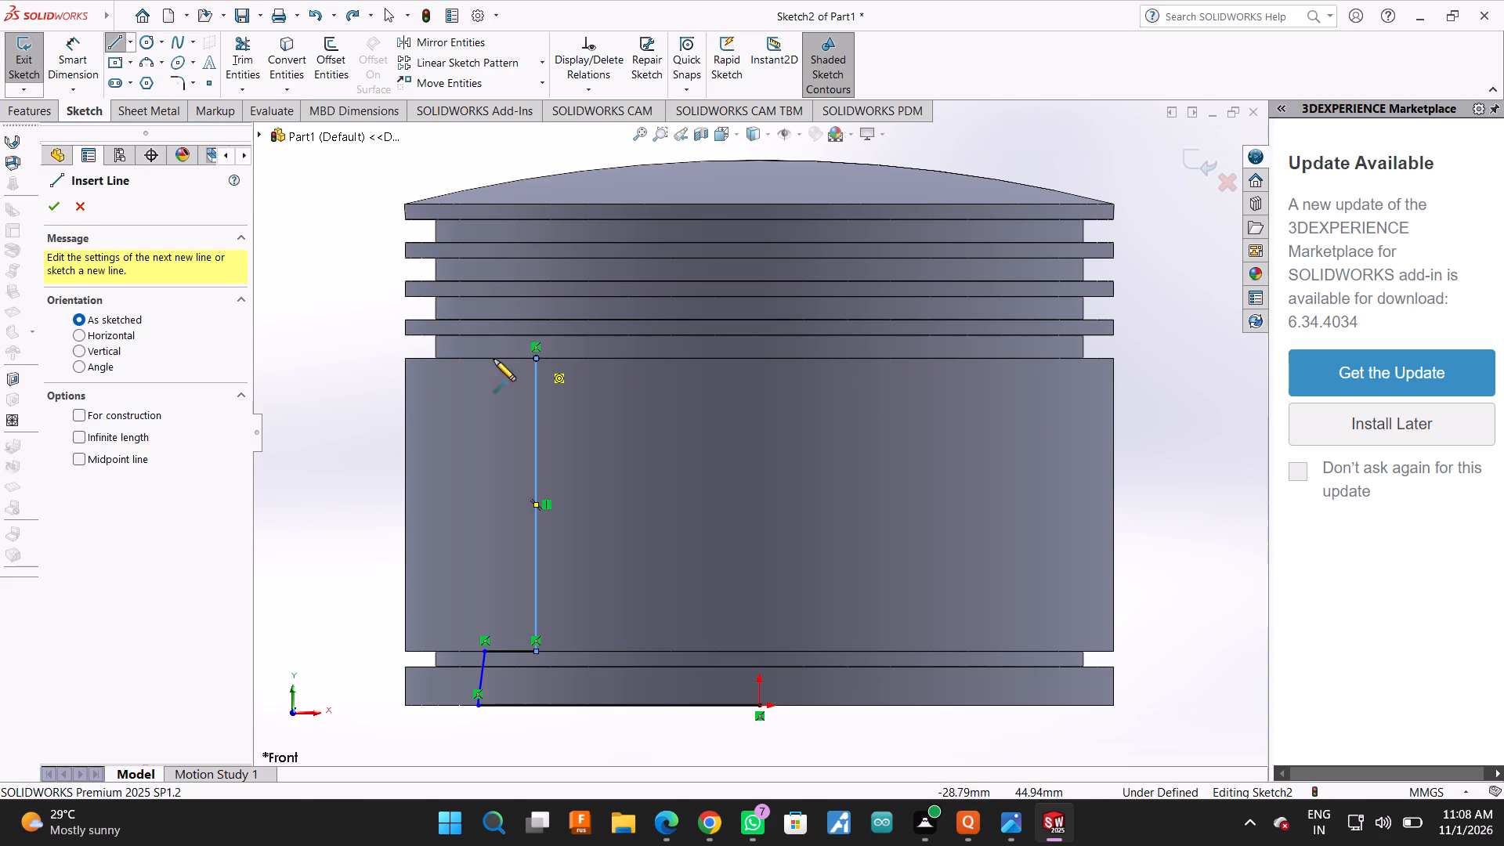
left_click(464, 358)
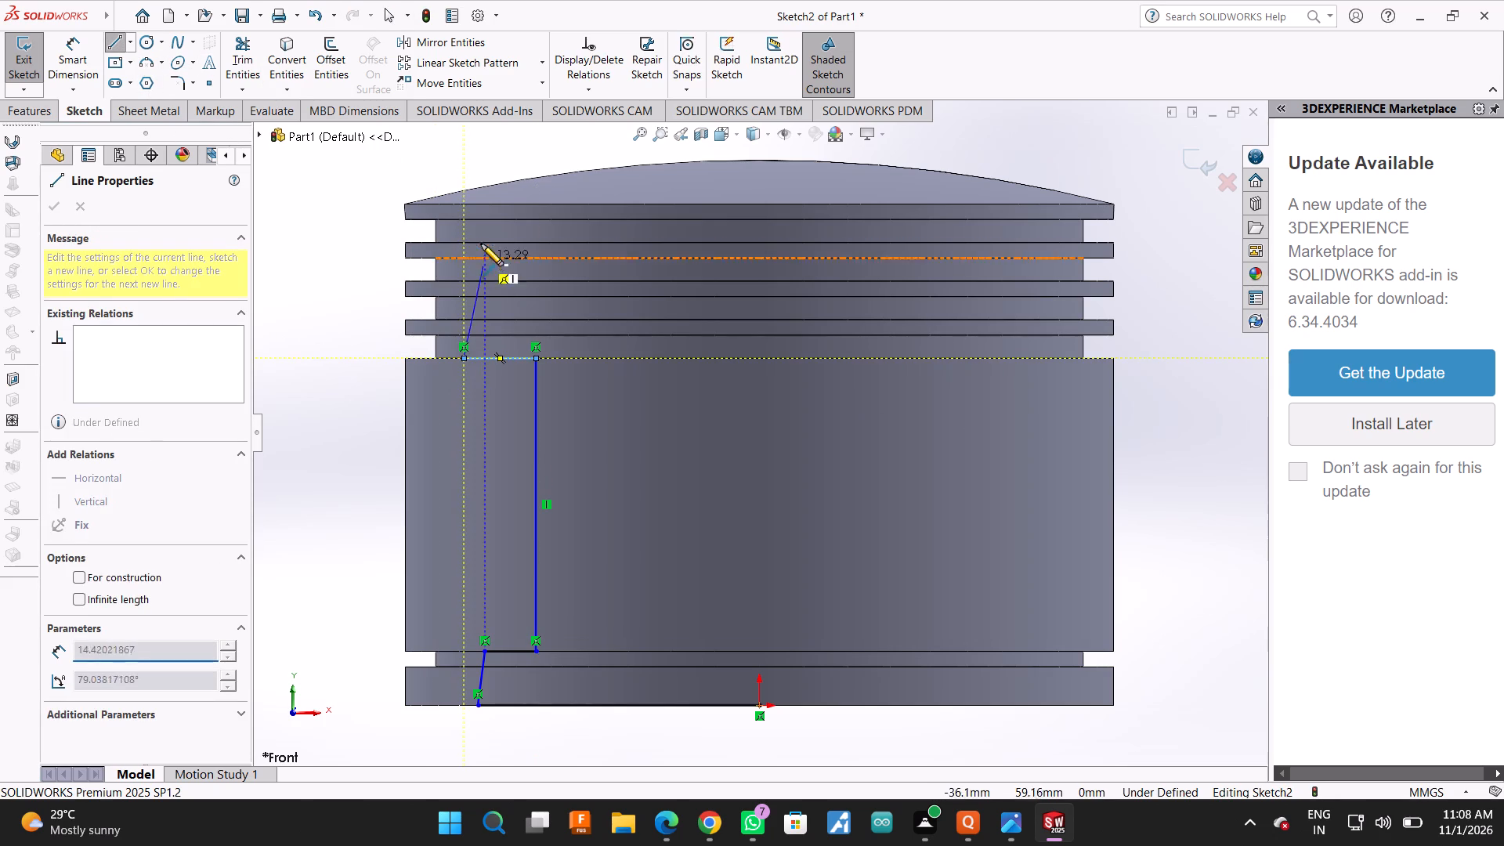
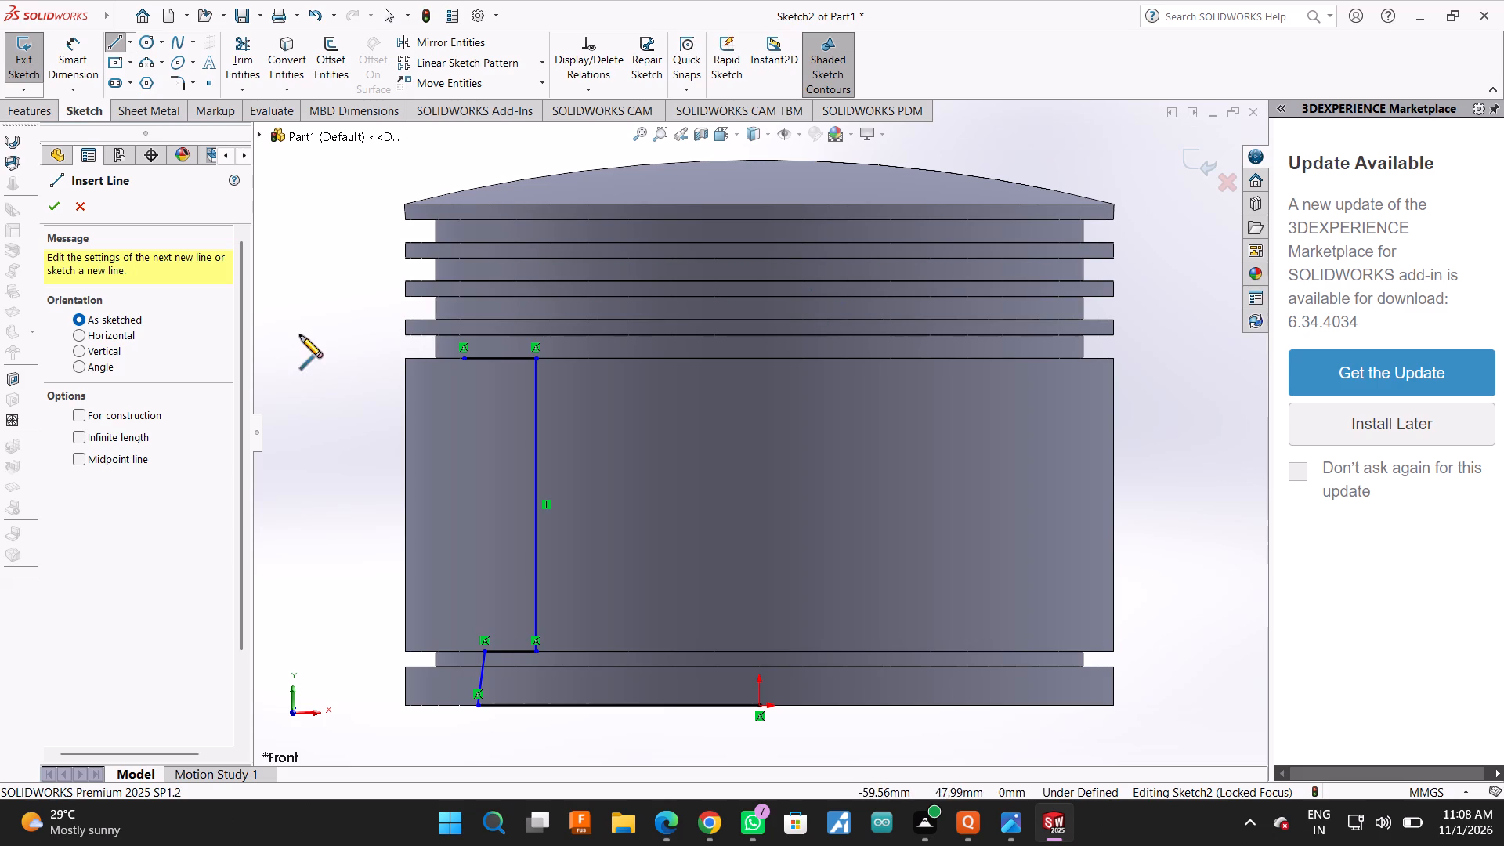
Draw a vertical line from the horizontal line's outer end up to the upper edge of the first ring below the top land.
left_click(465, 357)
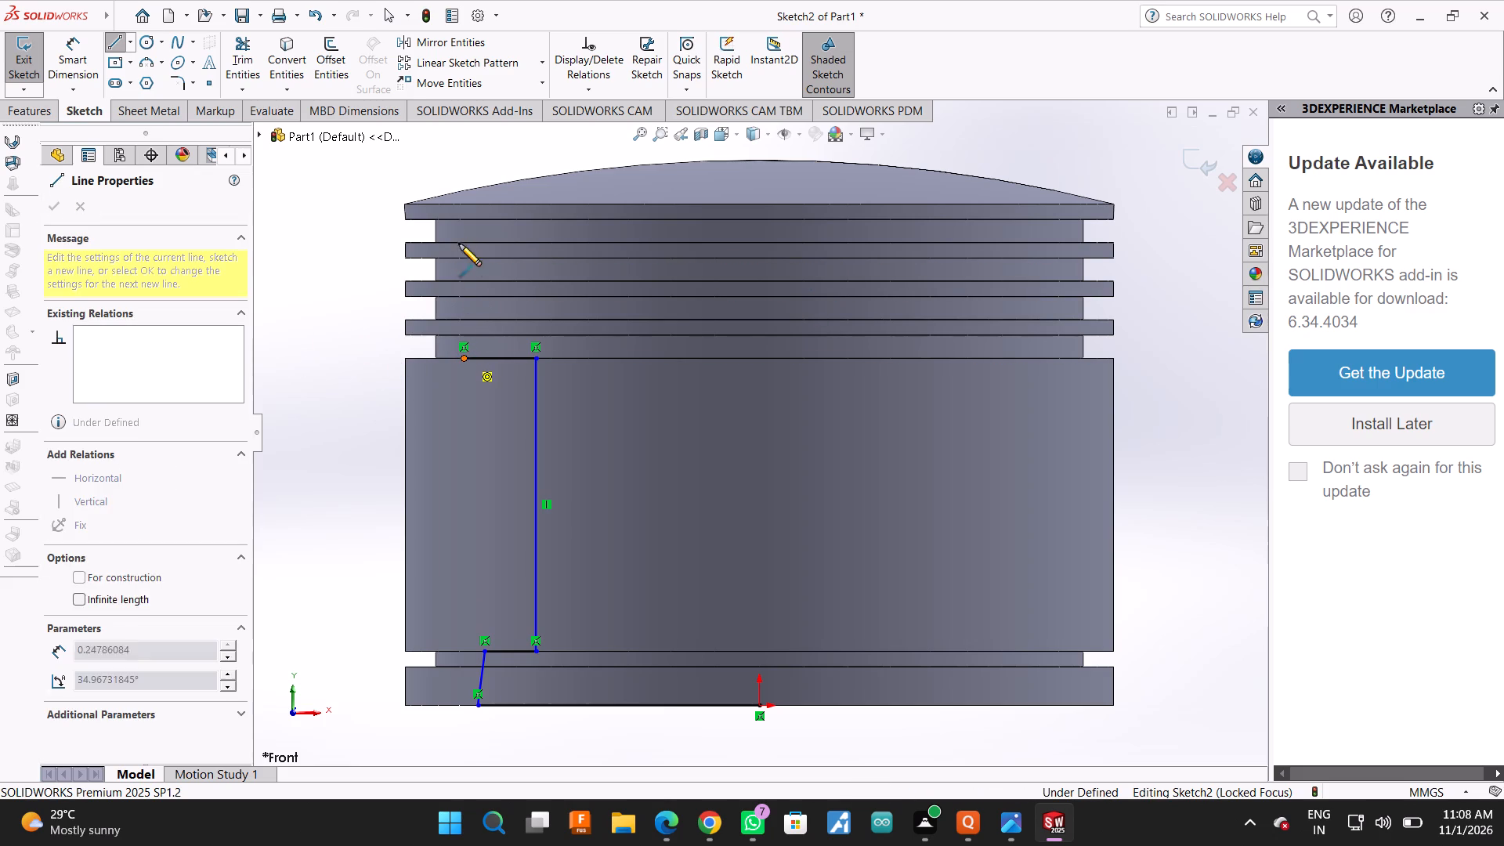
left_click(463, 243)
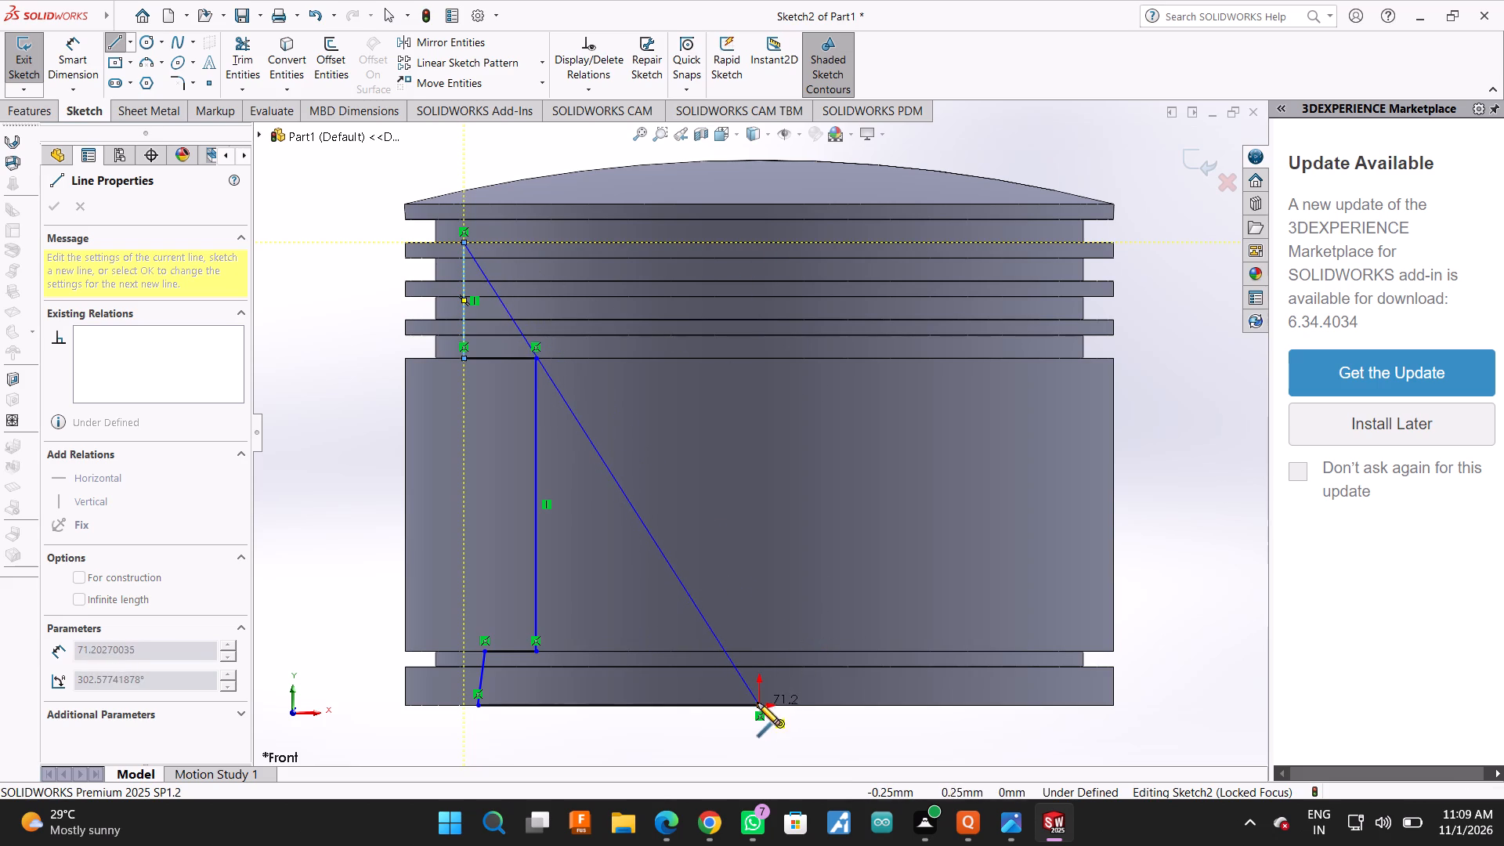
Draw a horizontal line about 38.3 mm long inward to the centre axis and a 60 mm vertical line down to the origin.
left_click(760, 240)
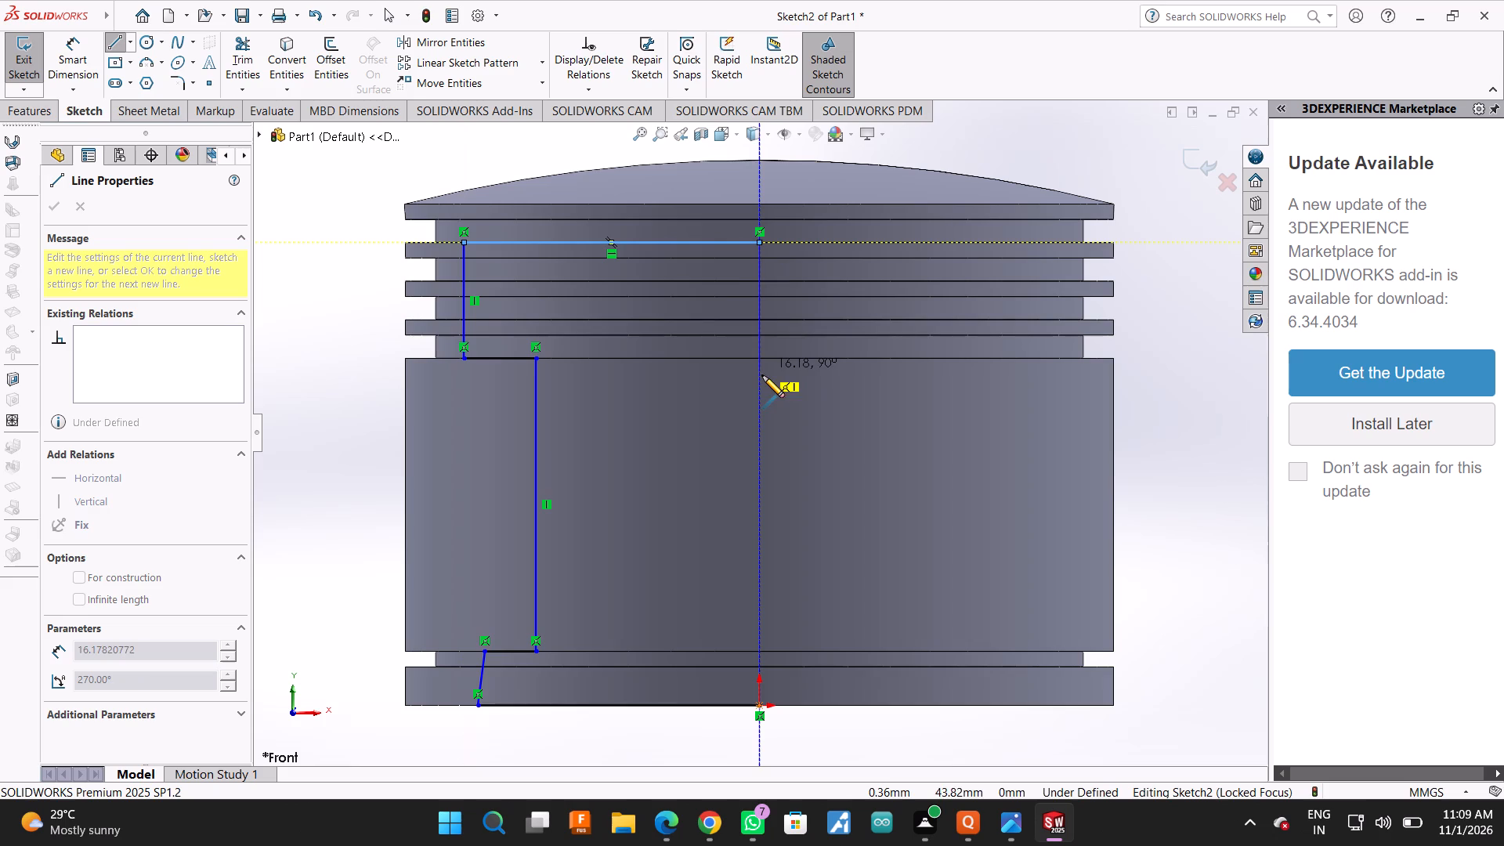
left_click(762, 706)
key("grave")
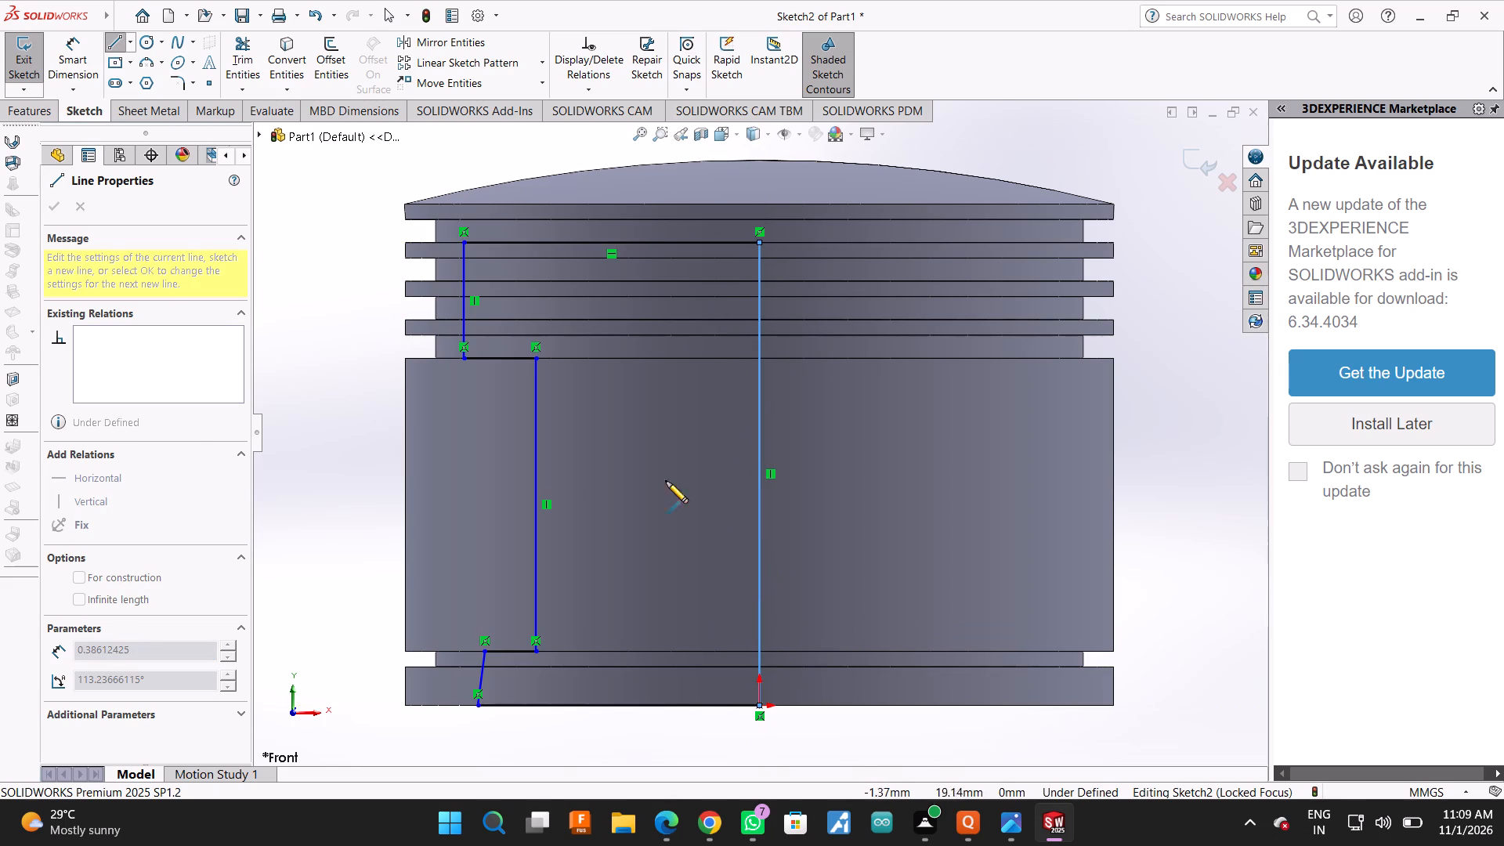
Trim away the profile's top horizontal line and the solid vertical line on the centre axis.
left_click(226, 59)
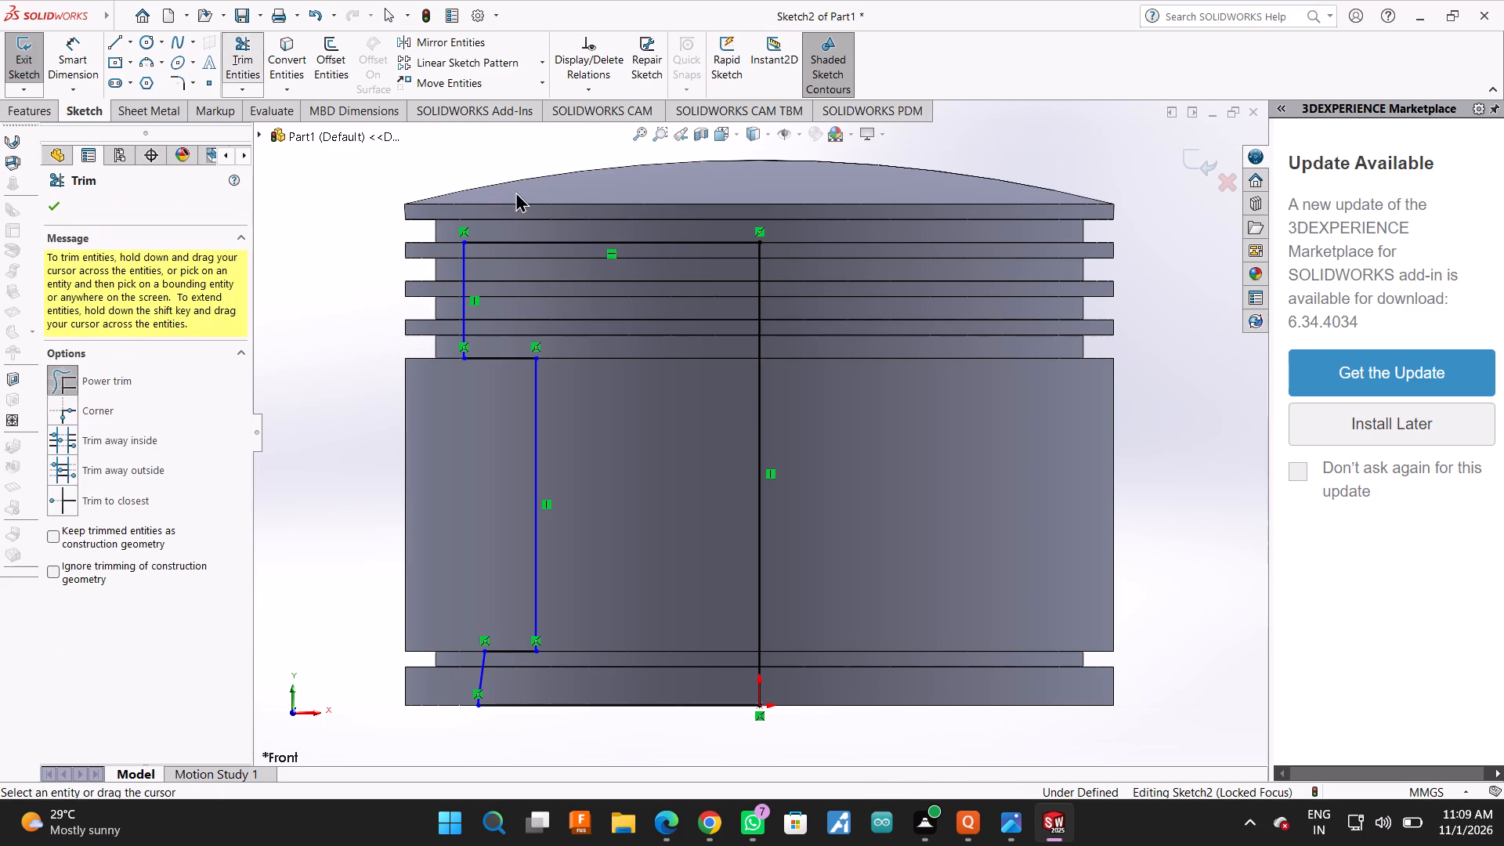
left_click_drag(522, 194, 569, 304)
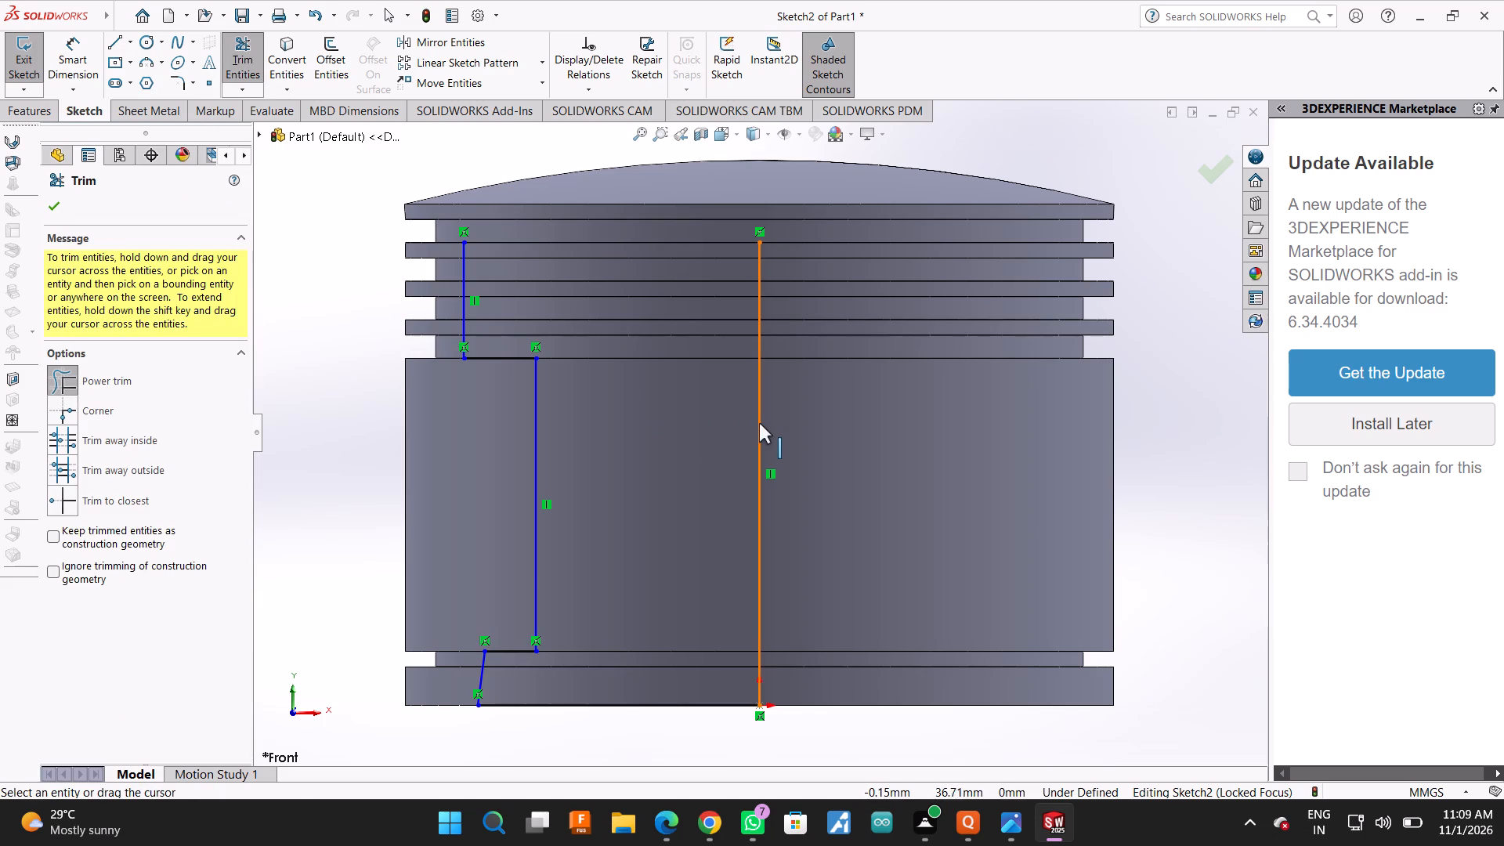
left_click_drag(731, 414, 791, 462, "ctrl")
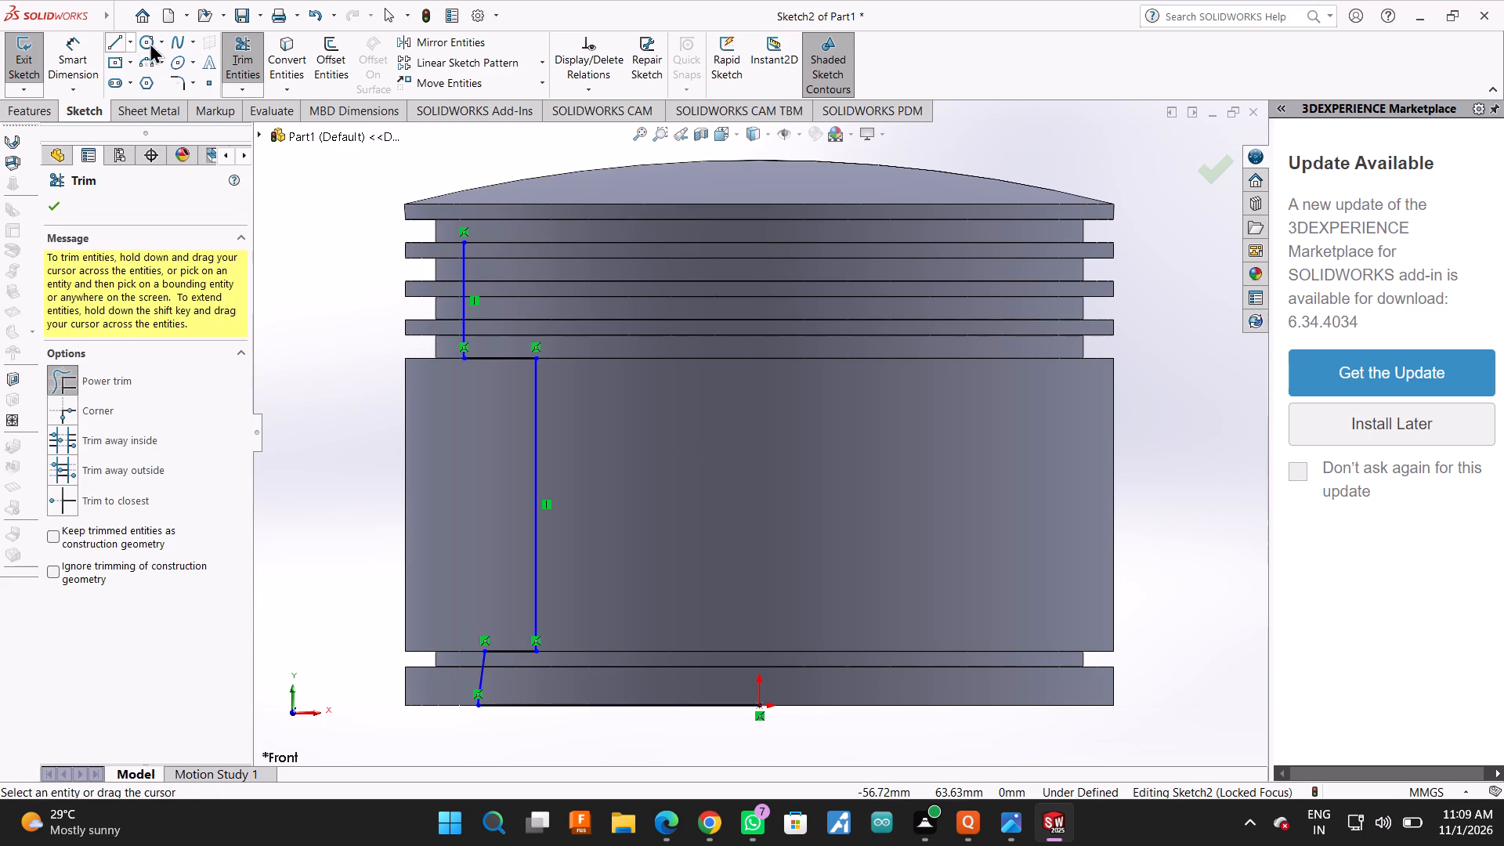
Draw a 63 mm vertical construction line from the origin to the top land's lower edge, continued upward by a segment about 1 mm long.
left_click(105, 36)
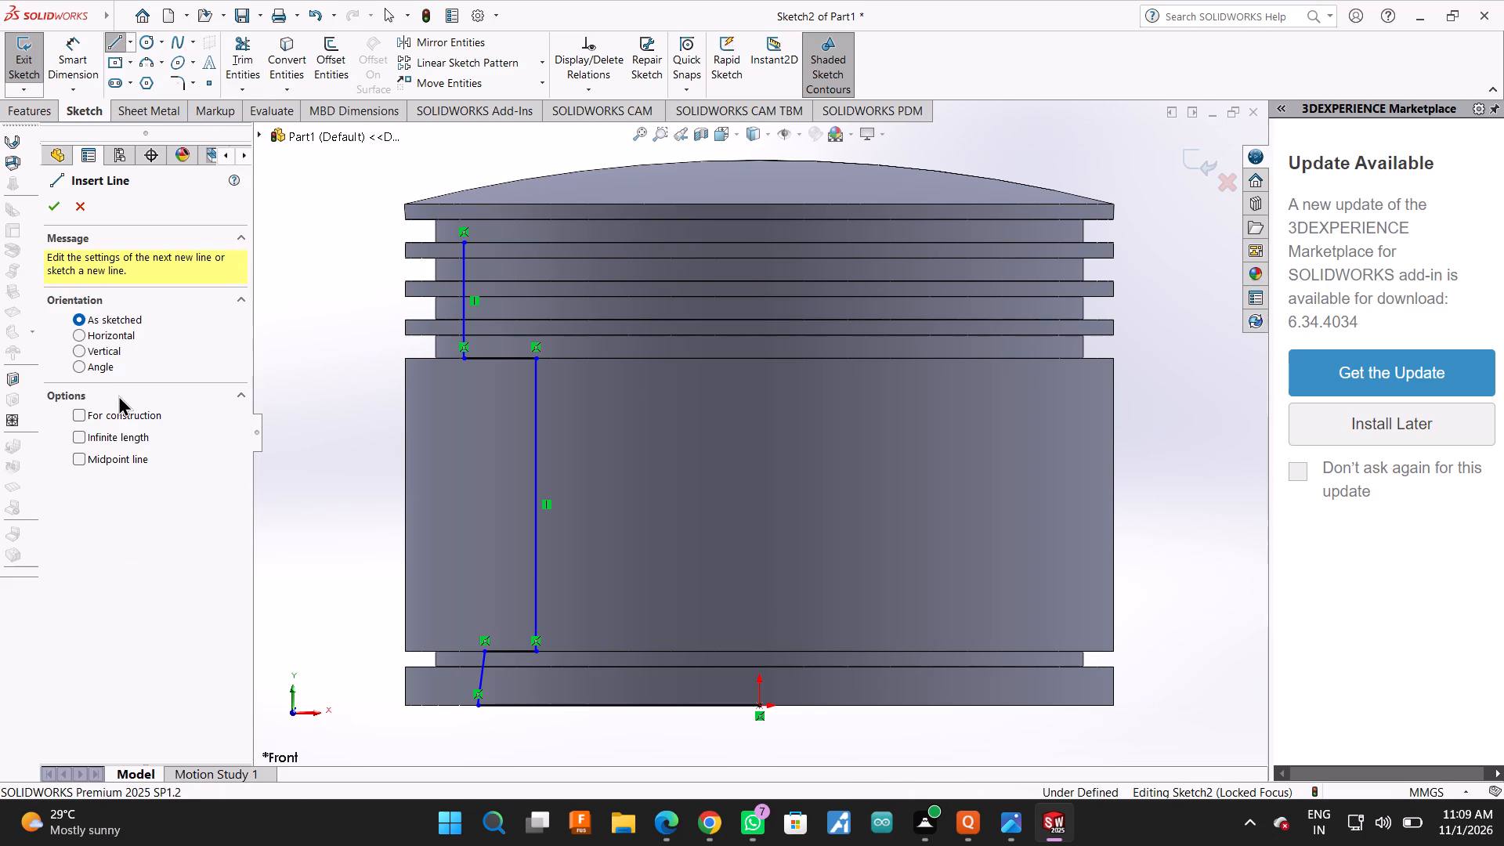
left_click(74, 410)
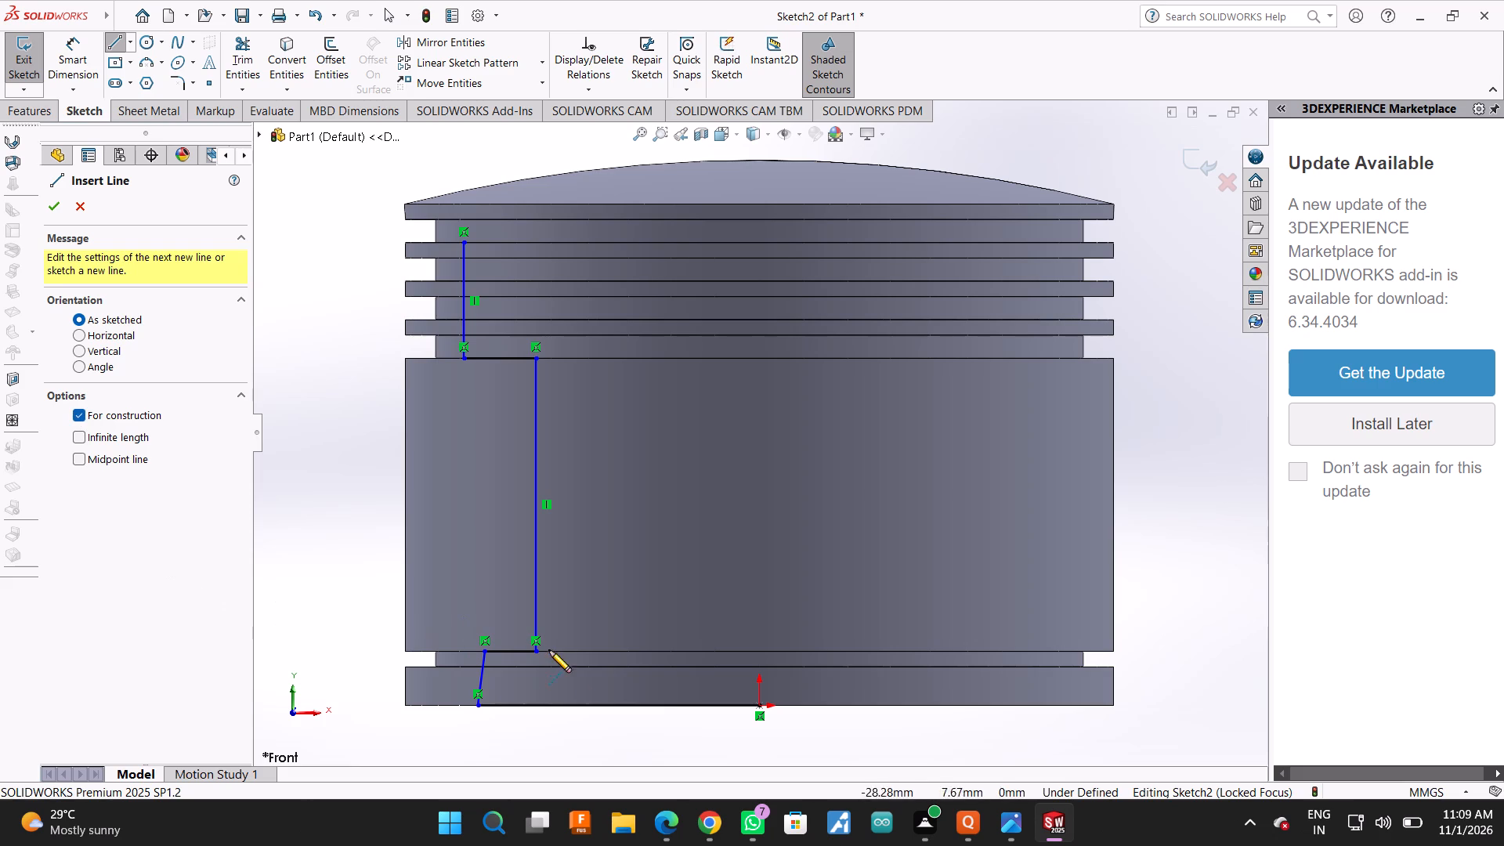
left_click(757, 703)
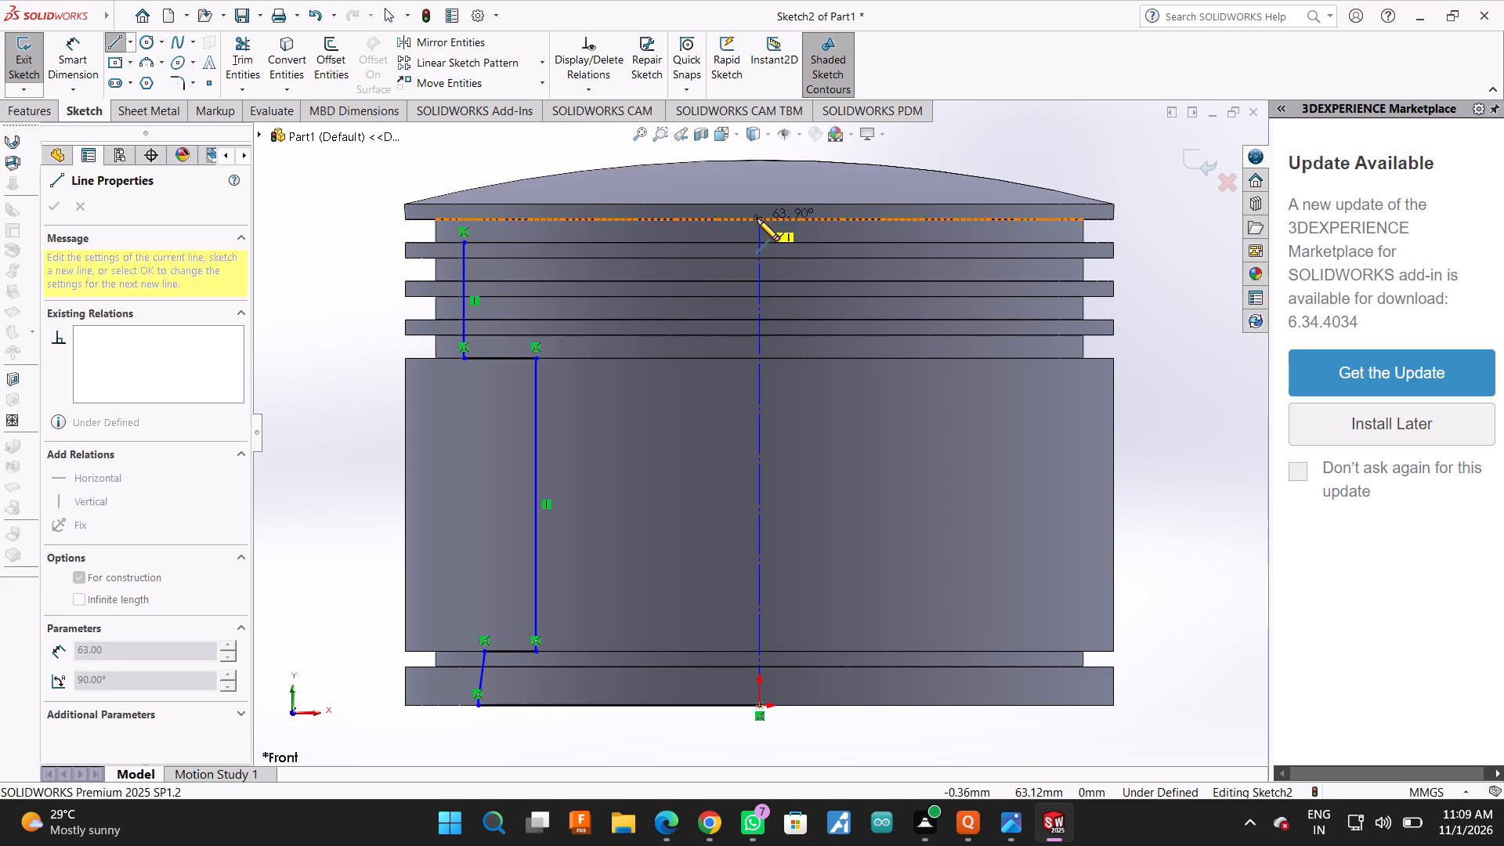
scroll(757, 219, "down", 4)
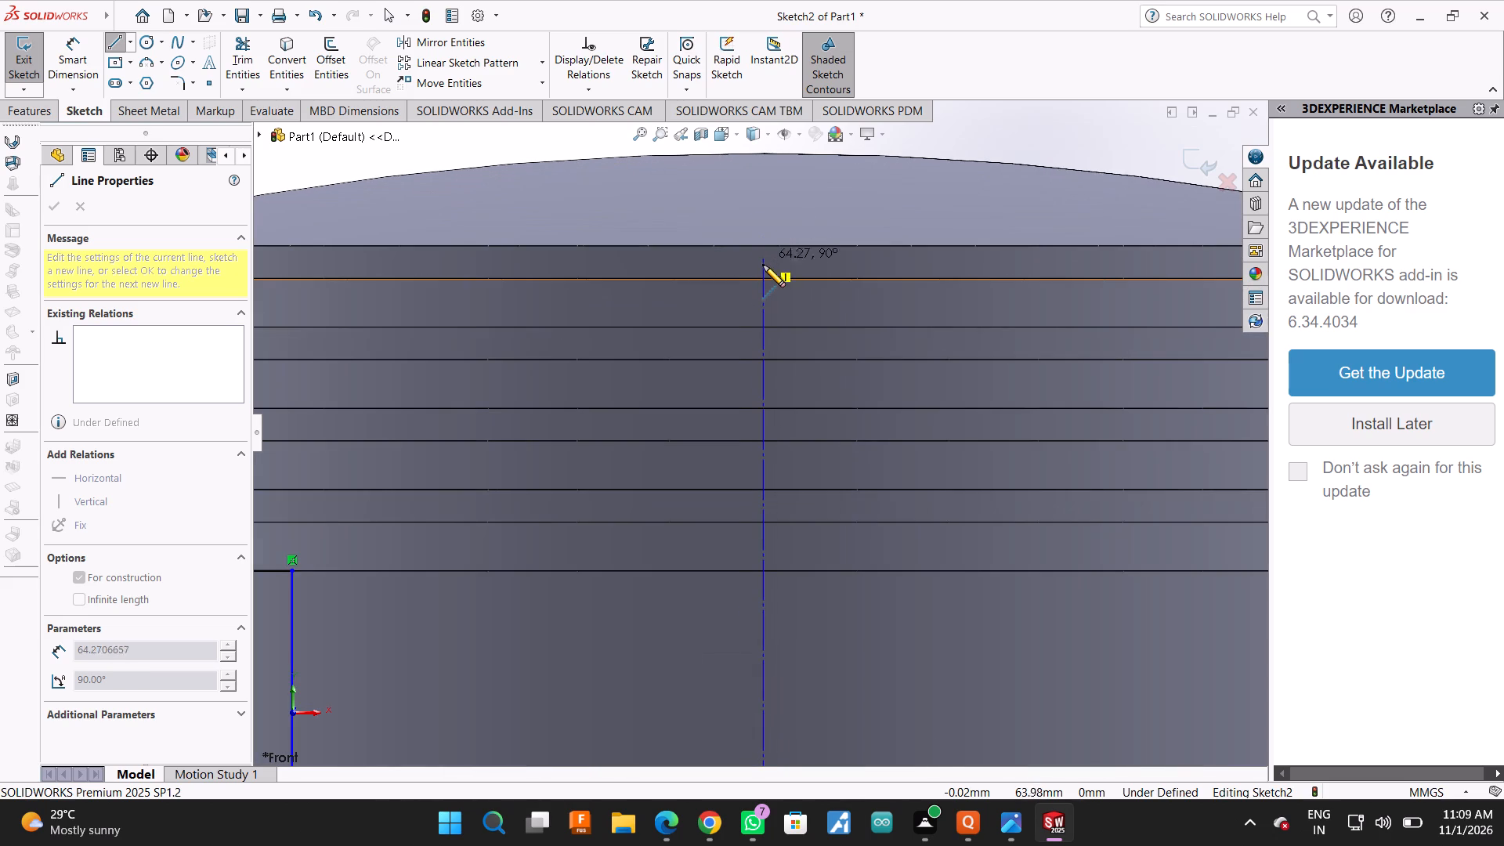
scroll(763, 269, "up", 1)
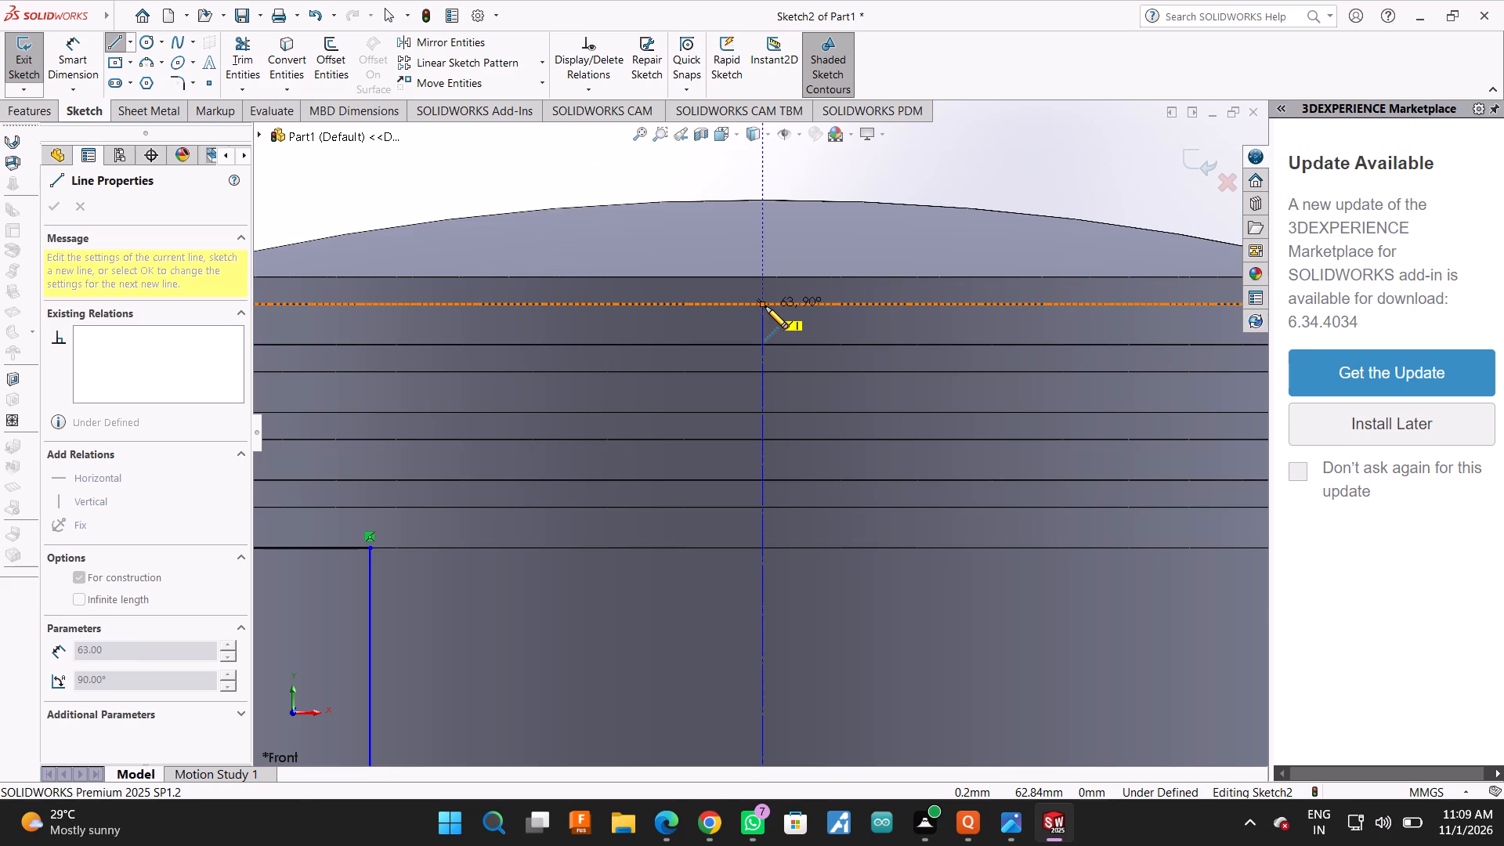
left_click(765, 306)
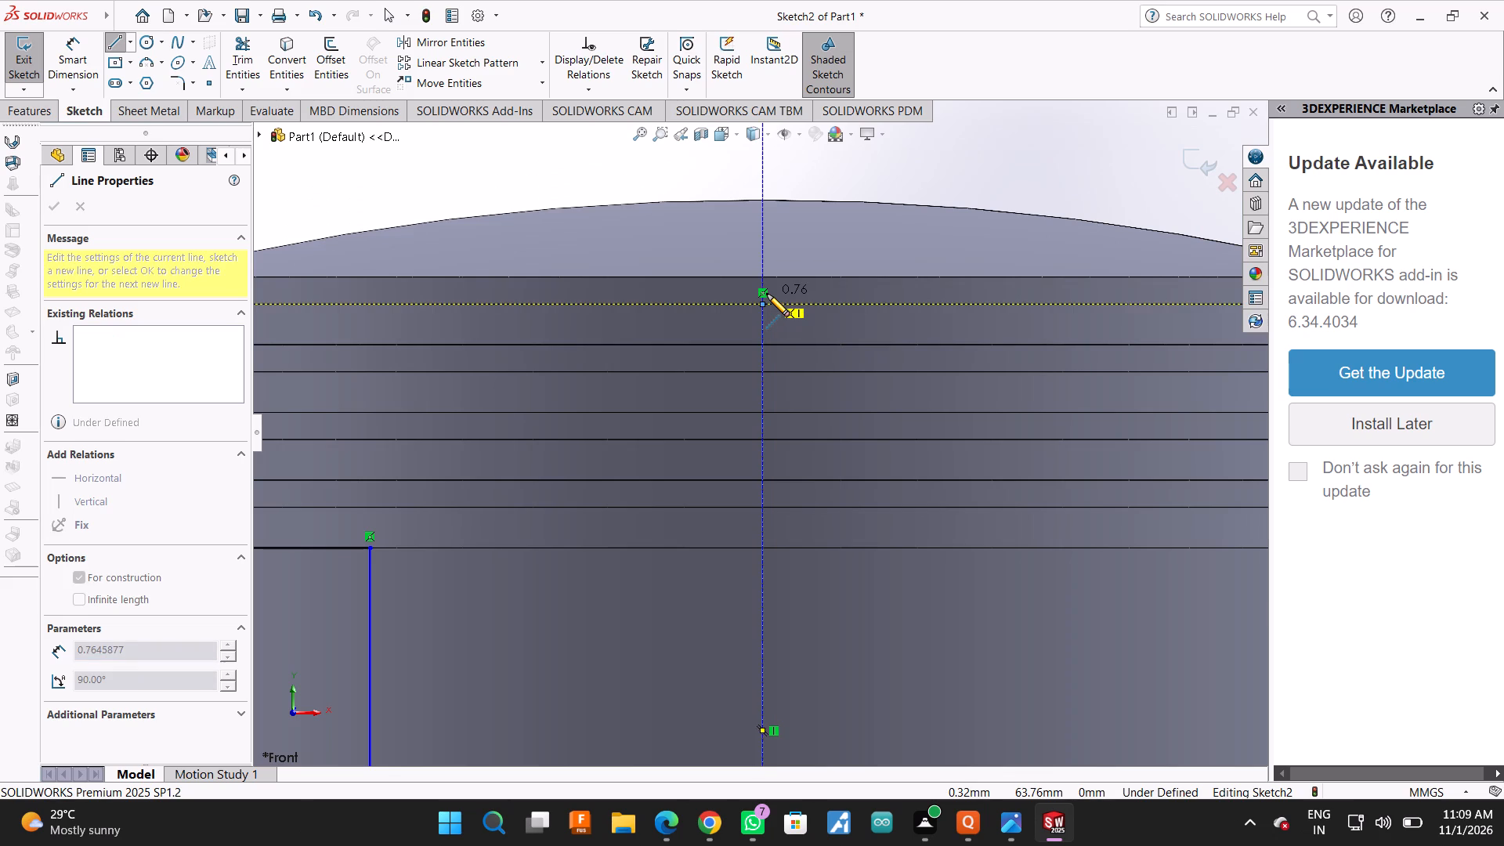
left_click(767, 291)
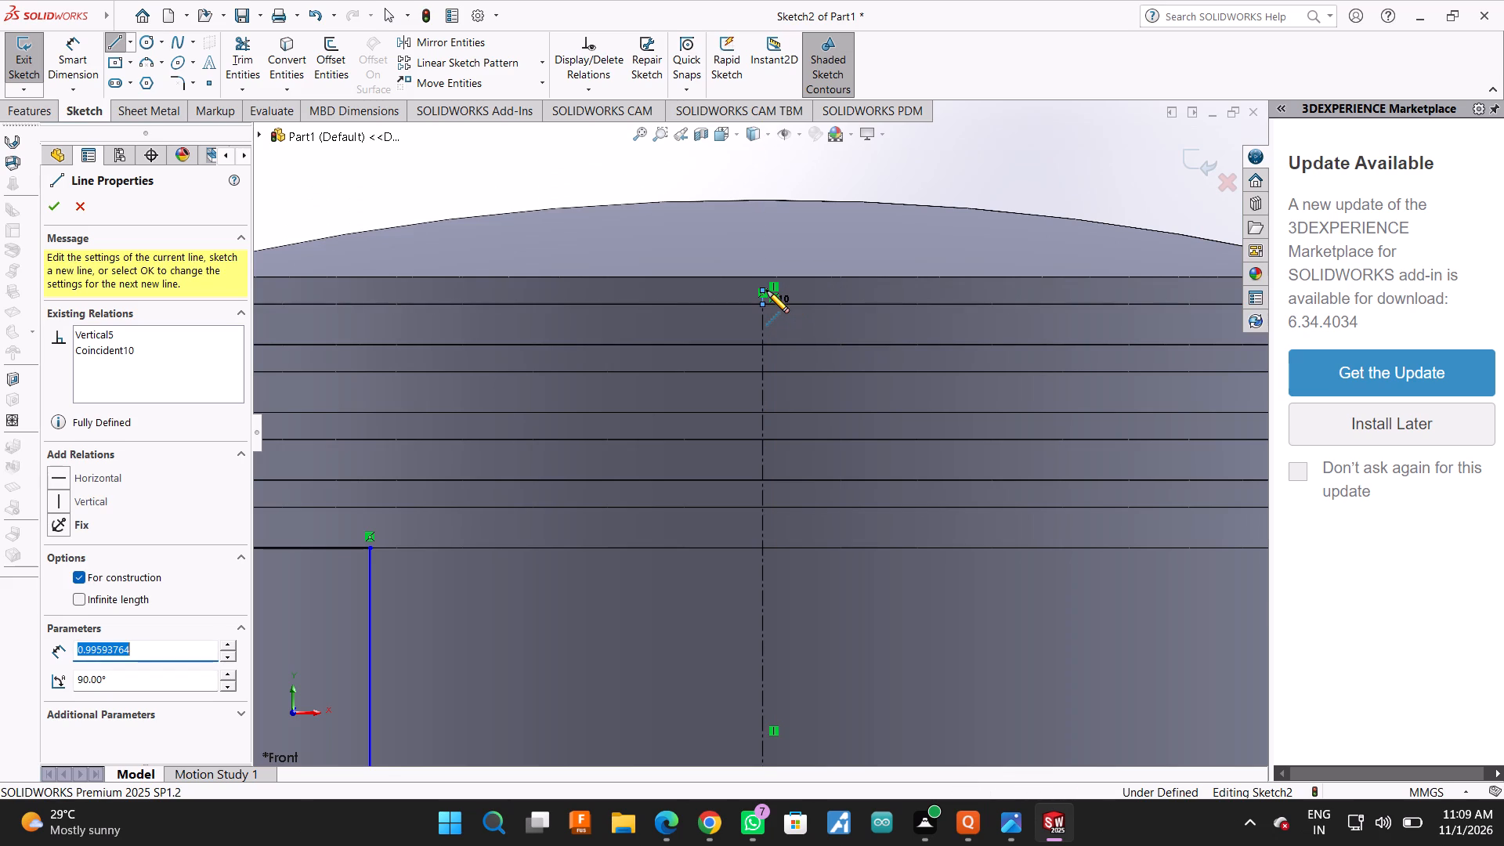
Dimension the short construction segment above the top land's lower edge to 1.5 mm.
scroll(767, 291, "down", 2)
left_click(69, 56)
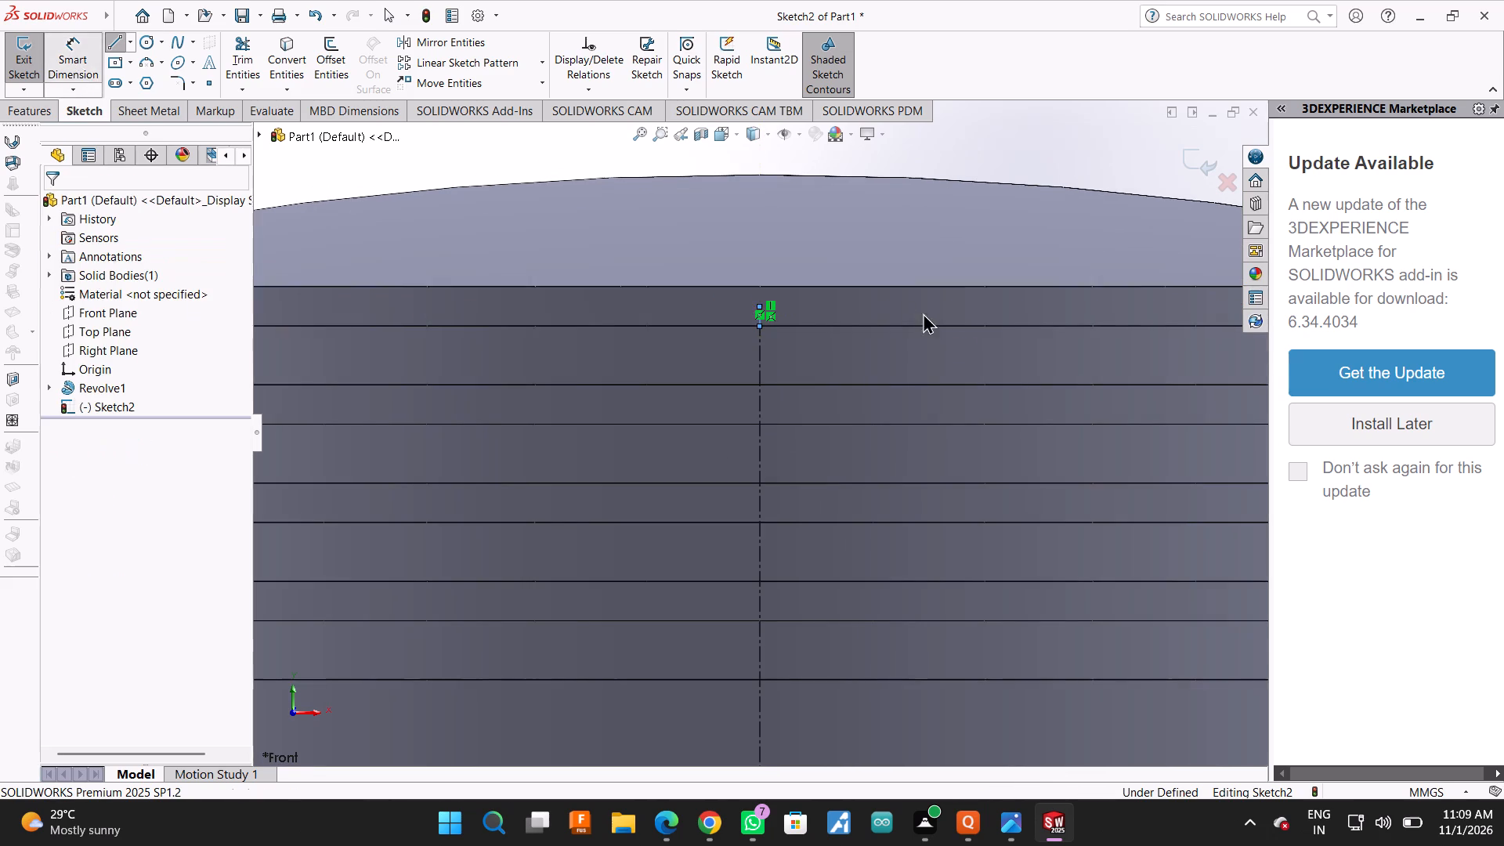
scroll(927, 327, "down", 4)
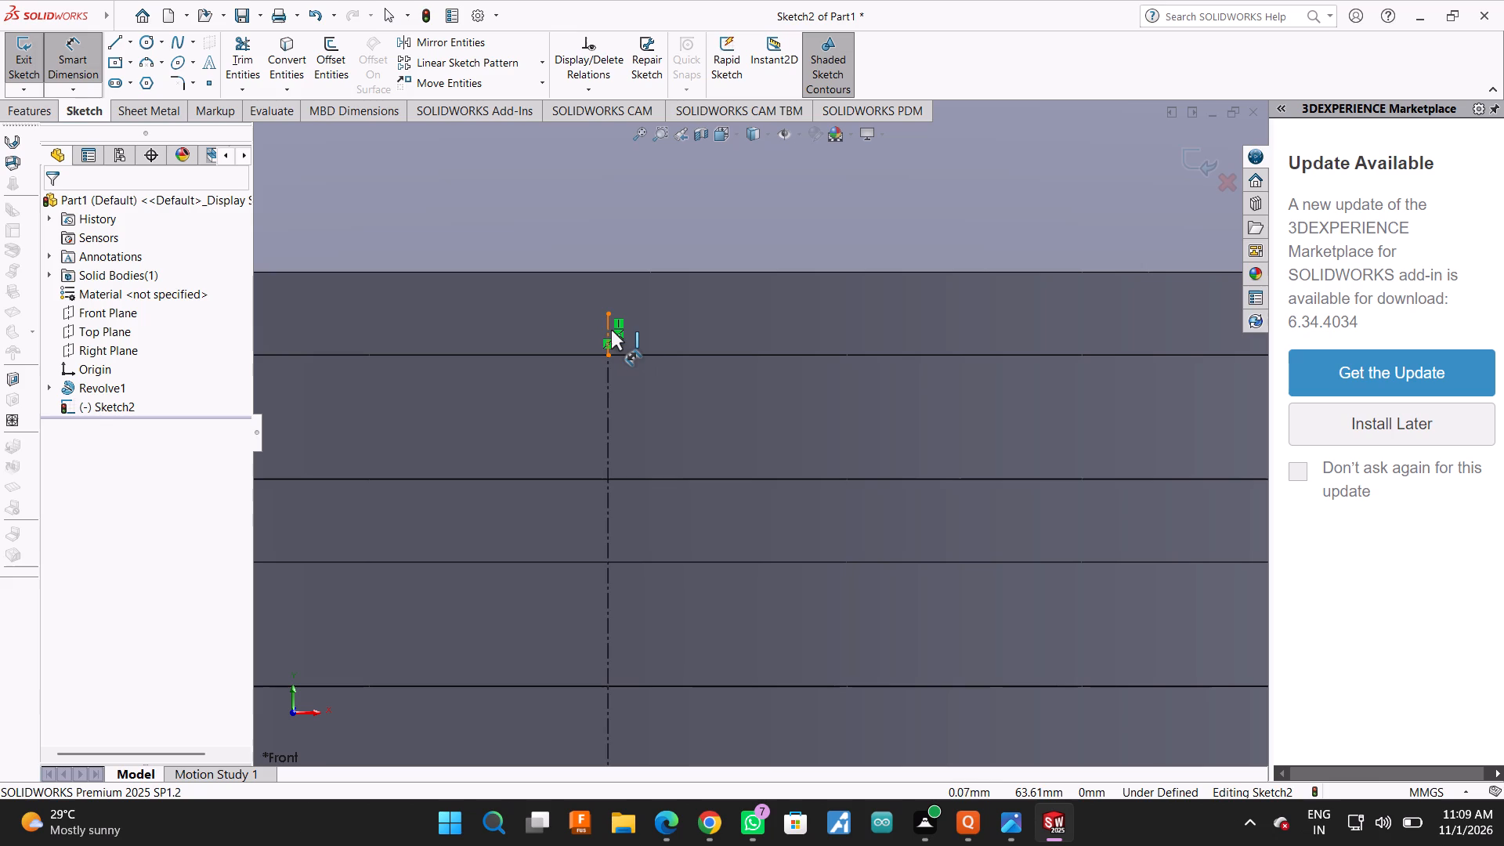
left_click(611, 330)
left_click(742, 334)
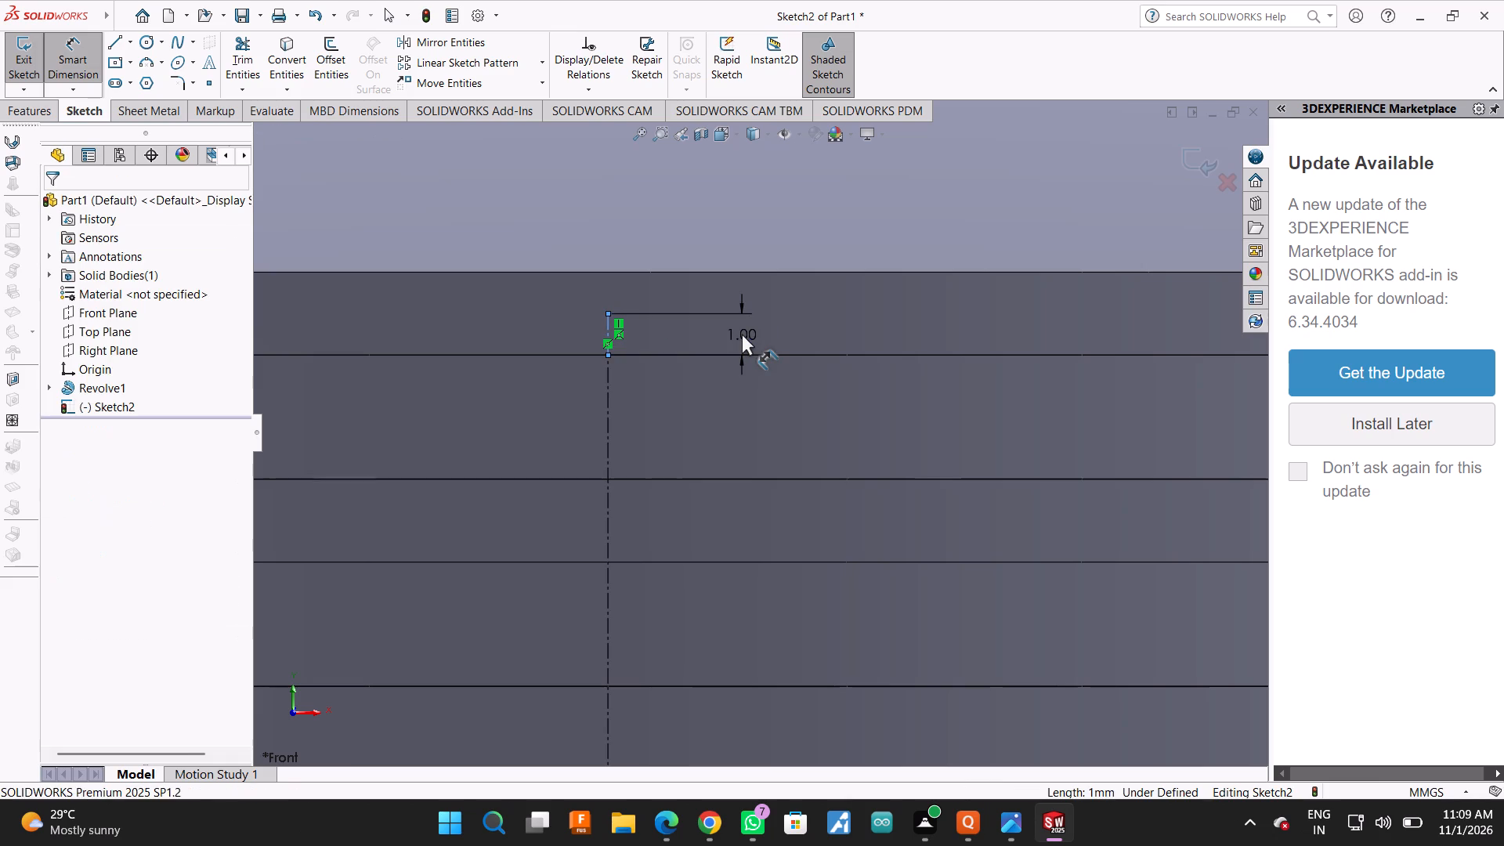
type("1.5")
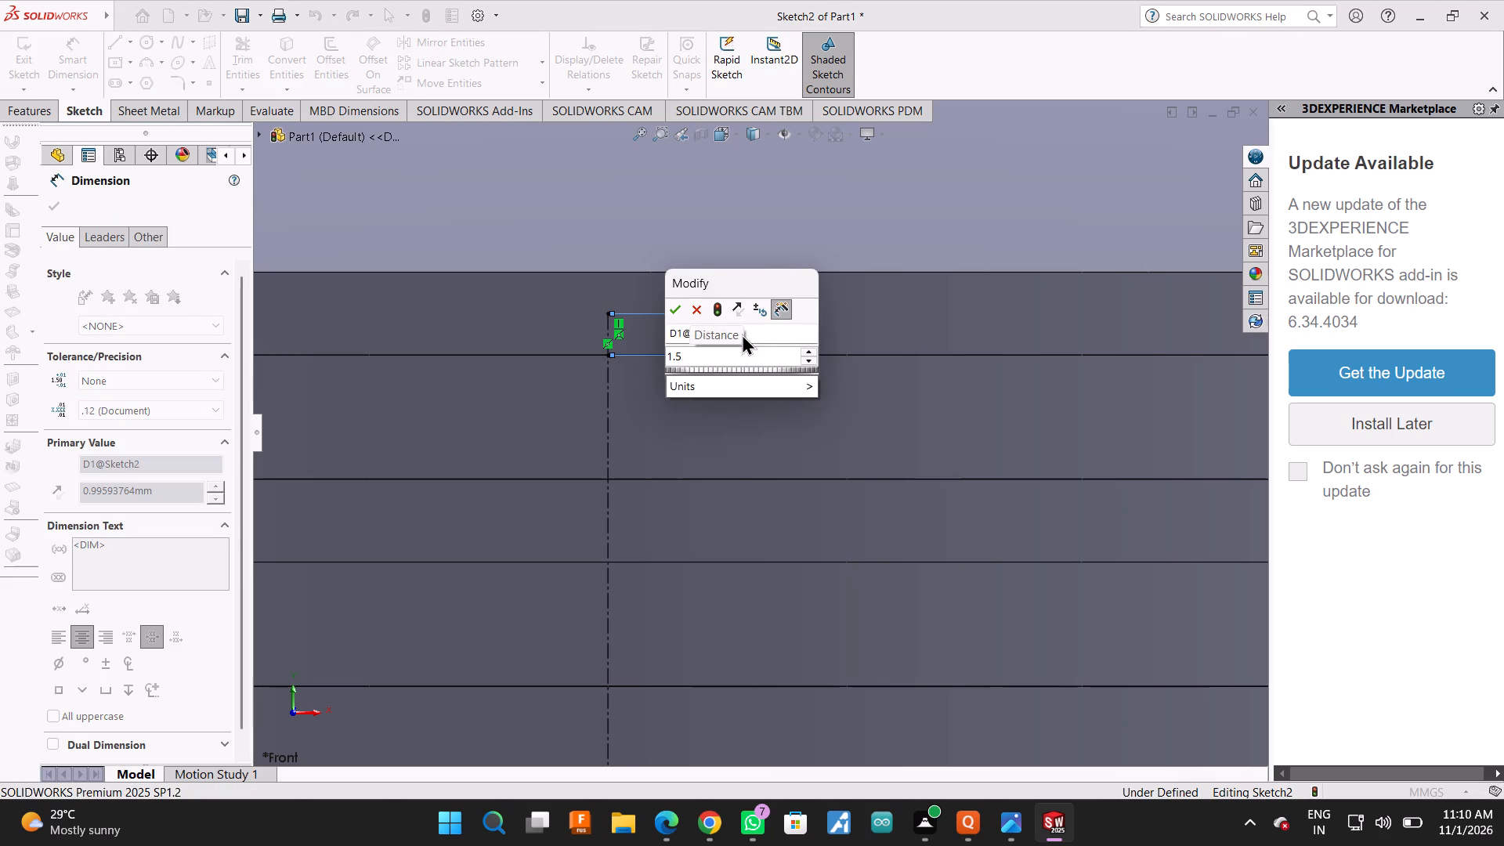
key("Return")
scroll(742, 334, "up", 3)
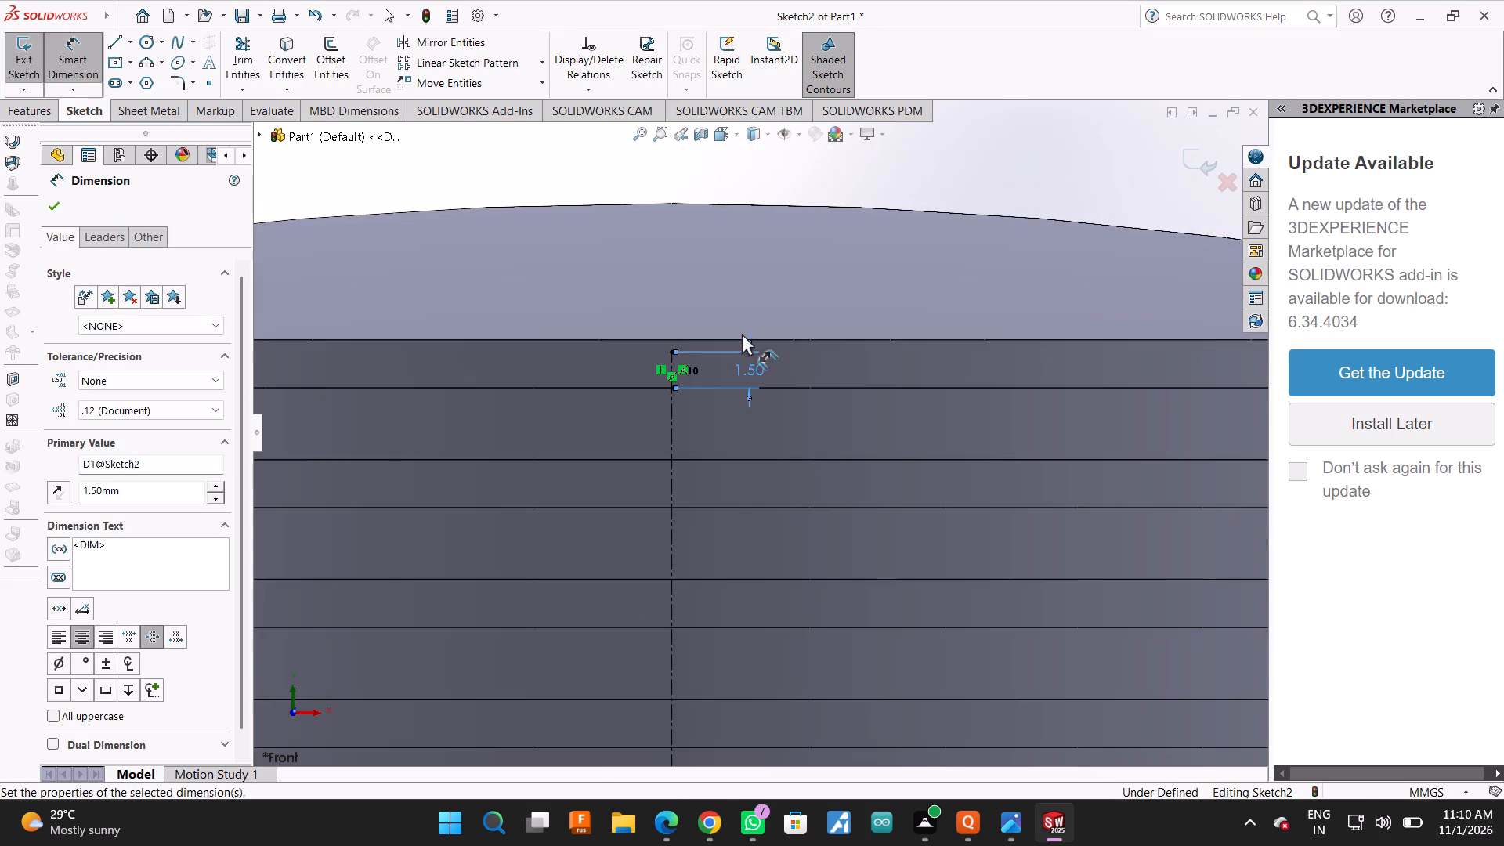
scroll(742, 334, "up", 2)
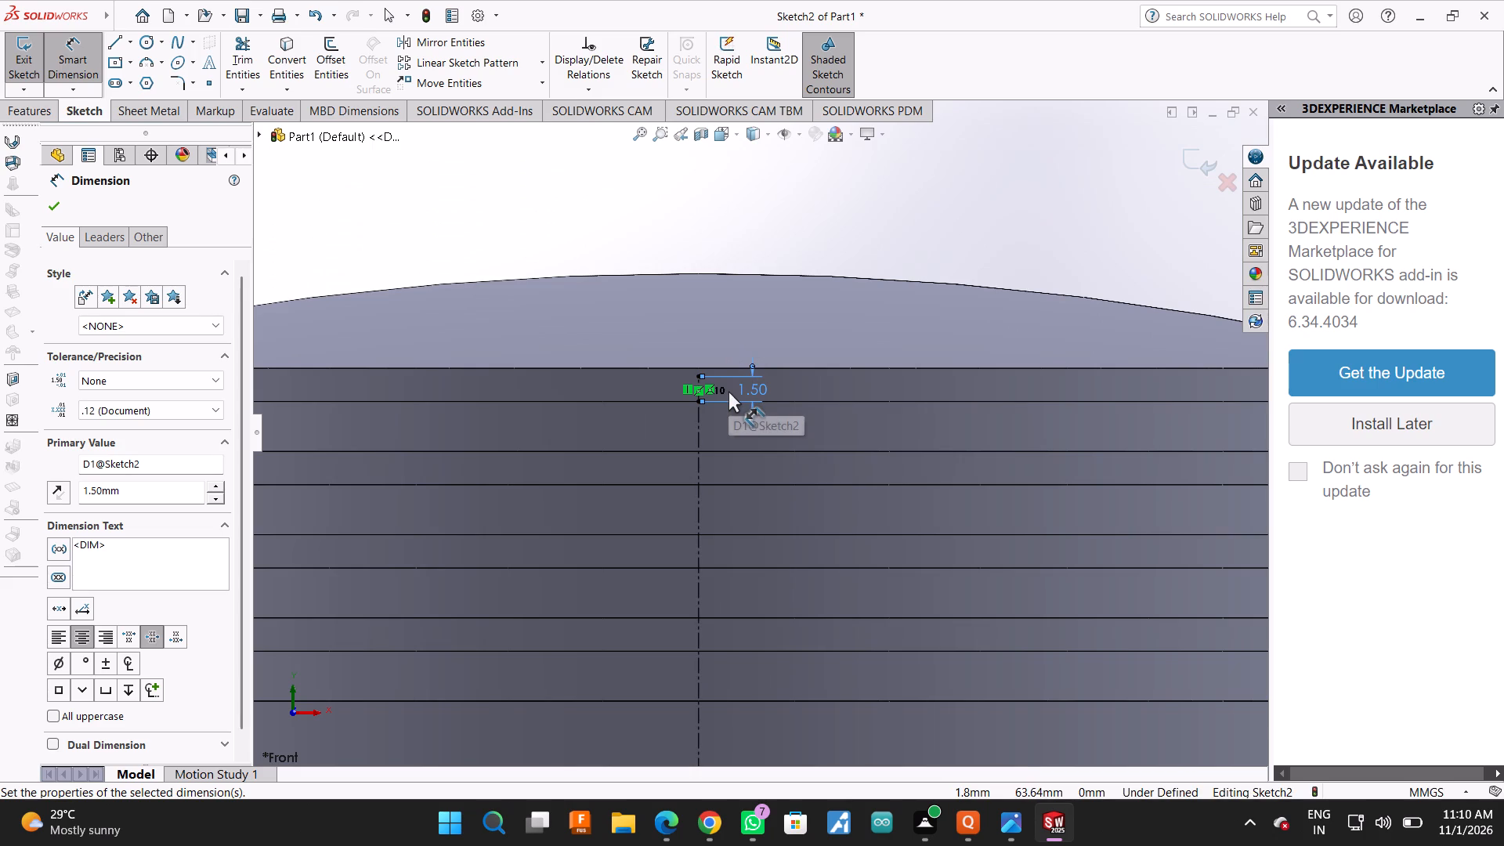
scroll(728, 391, "up", 3, "ctrl")
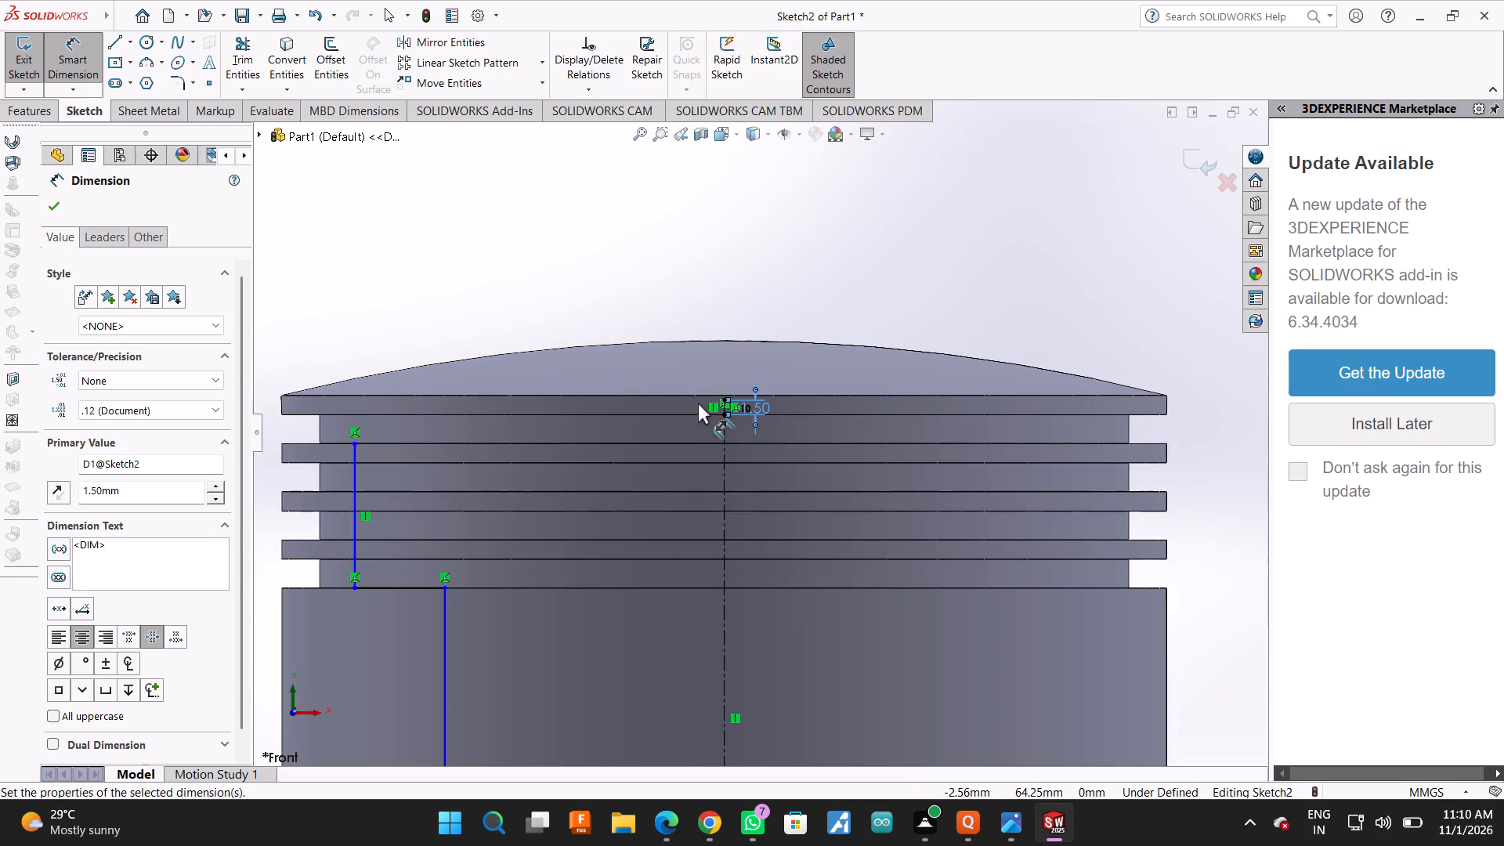
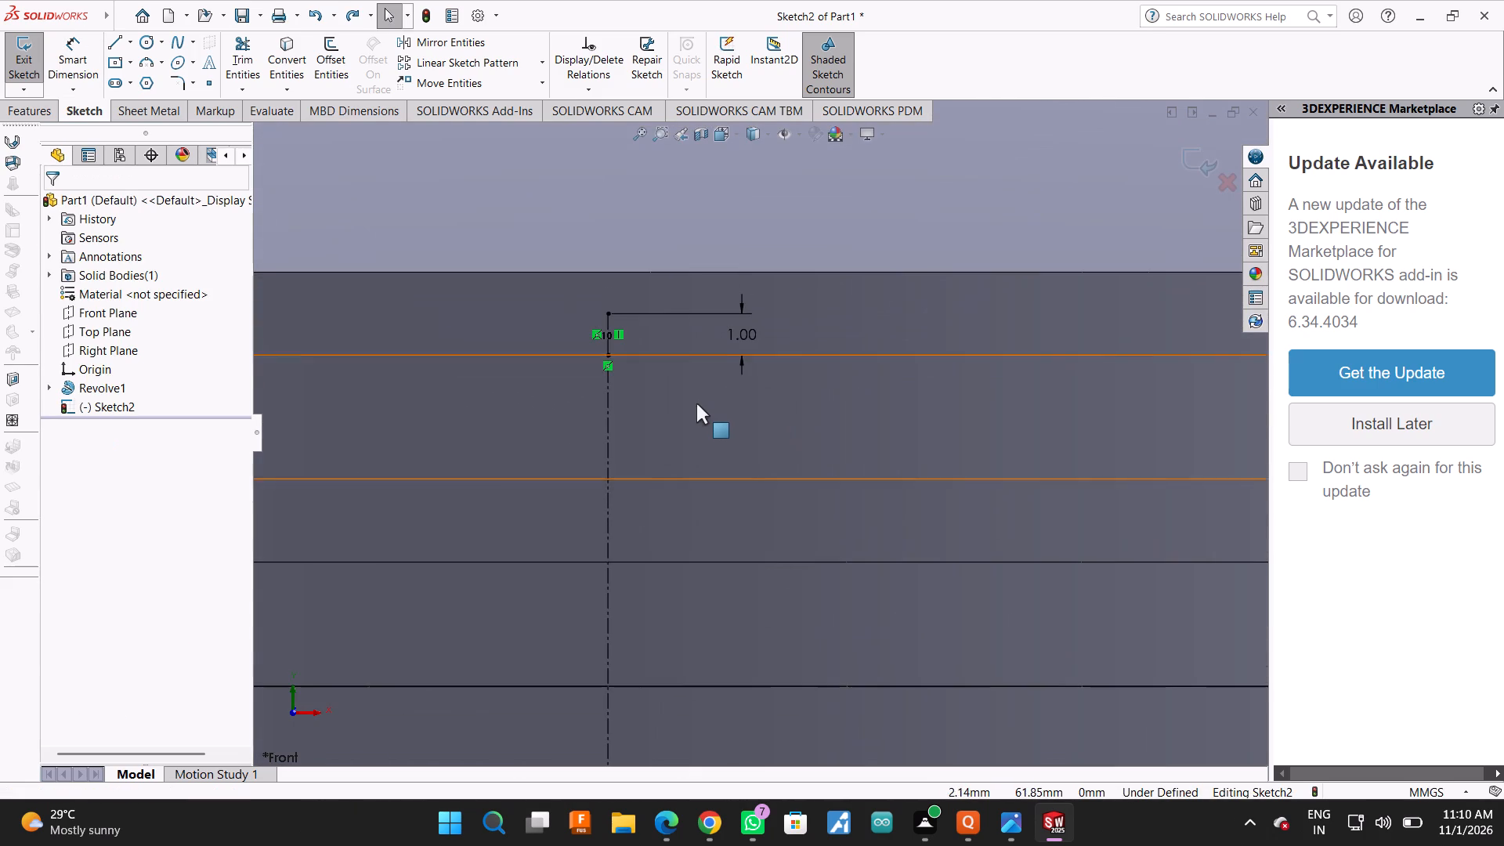
Draw a horizontal line from the short construction segment's top outward, and a vertical line about 4 mm down to the inner profile's upper end.
scroll(699, 405, "up", 6)
scroll(636, 408, "up", 2)
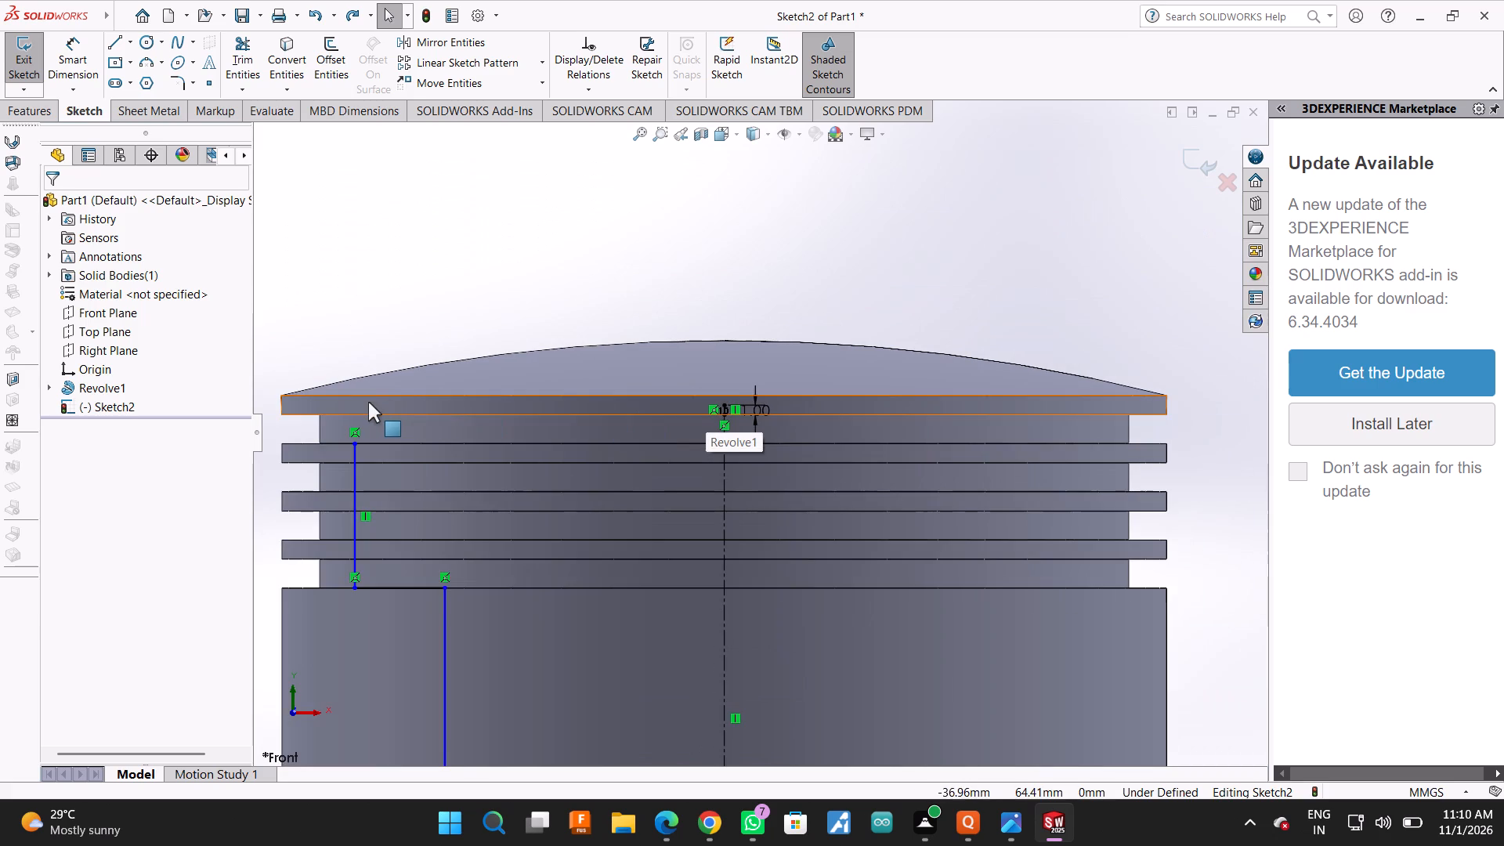
left_click(116, 41)
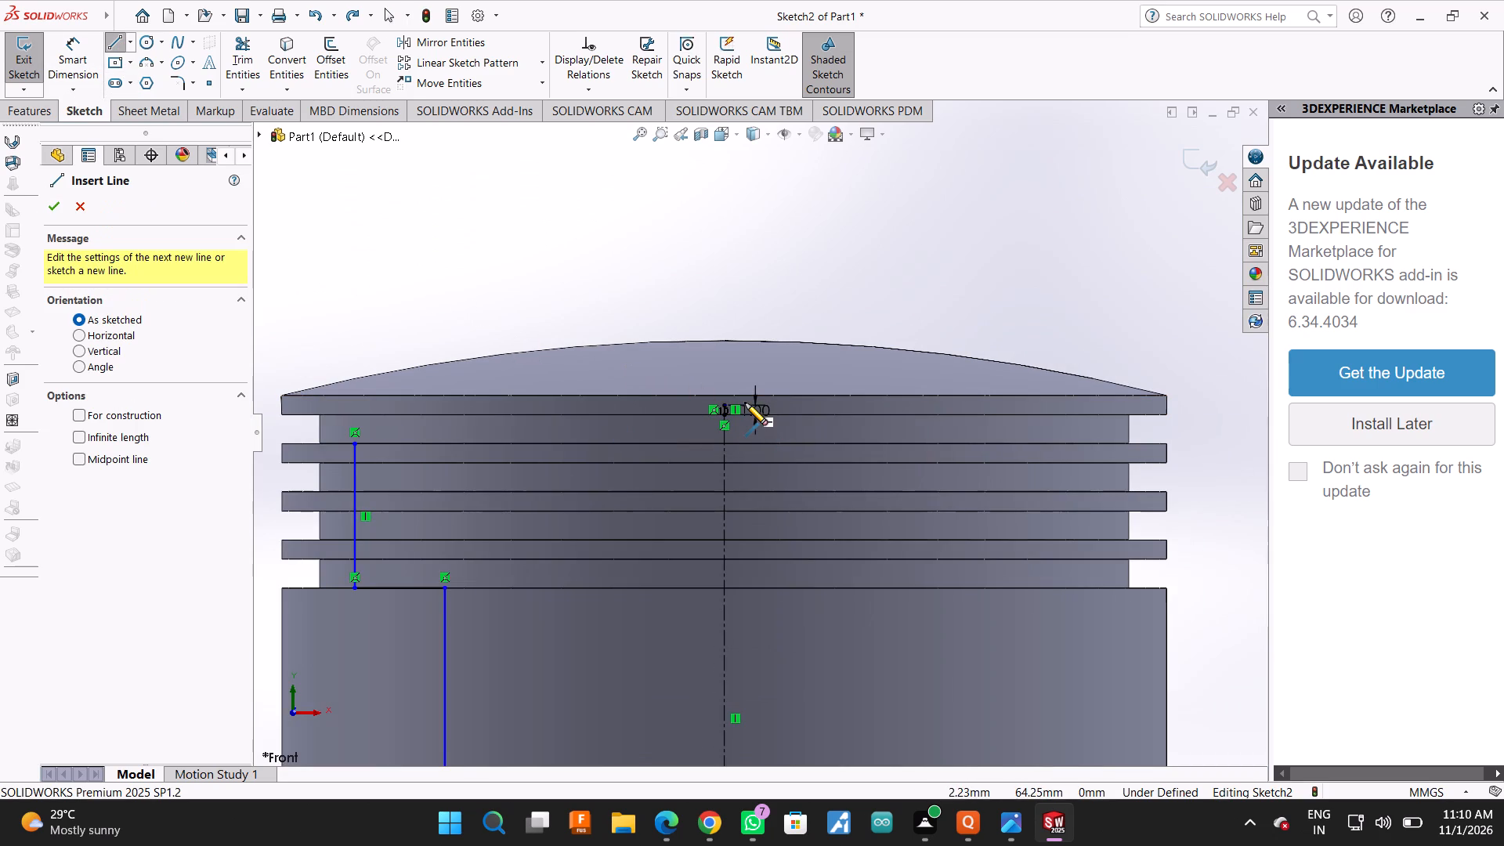
left_click(723, 403)
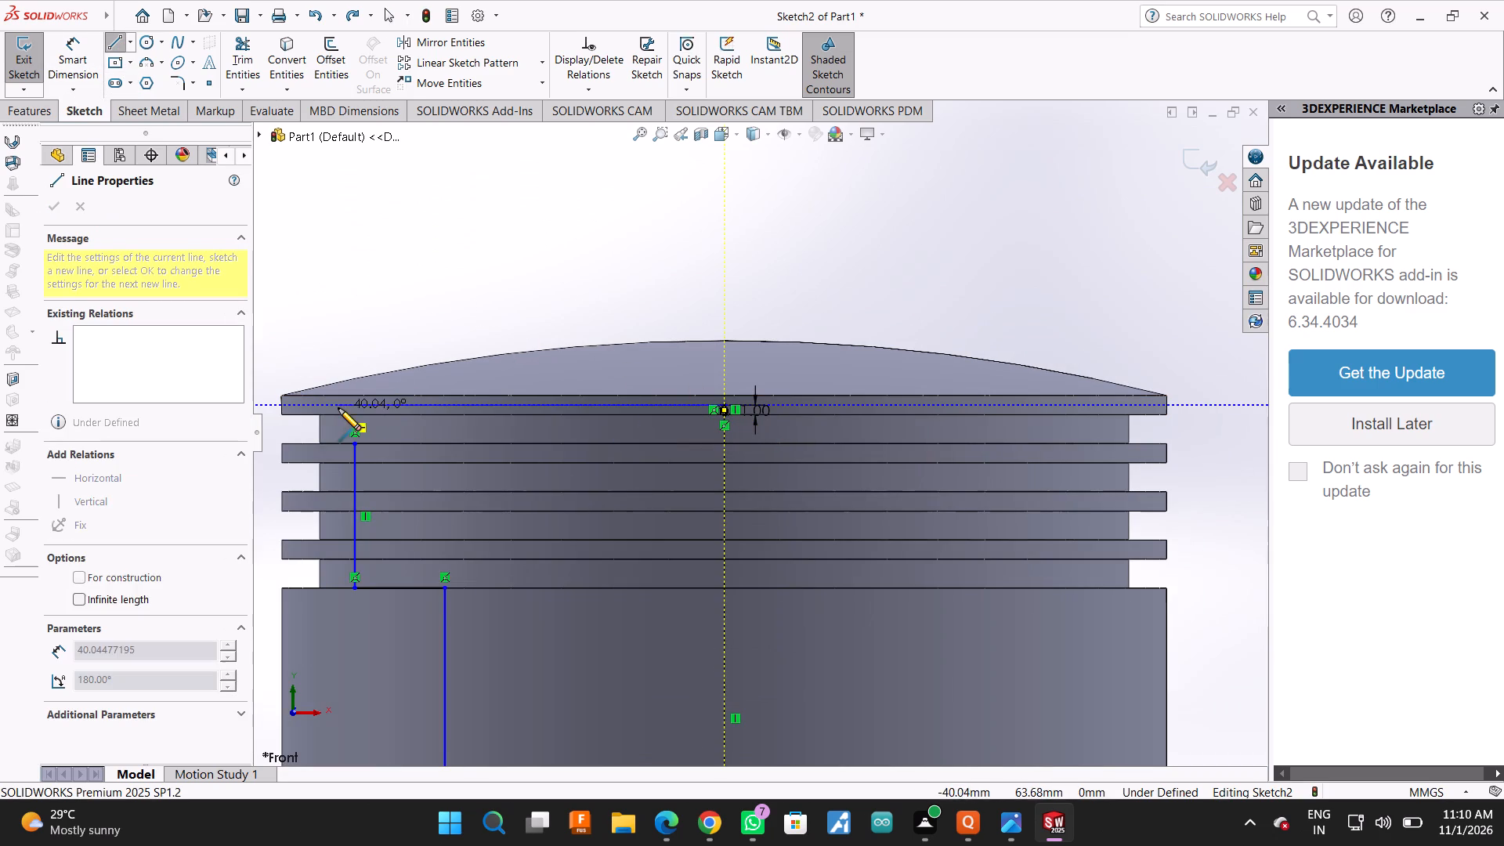
left_click(356, 404)
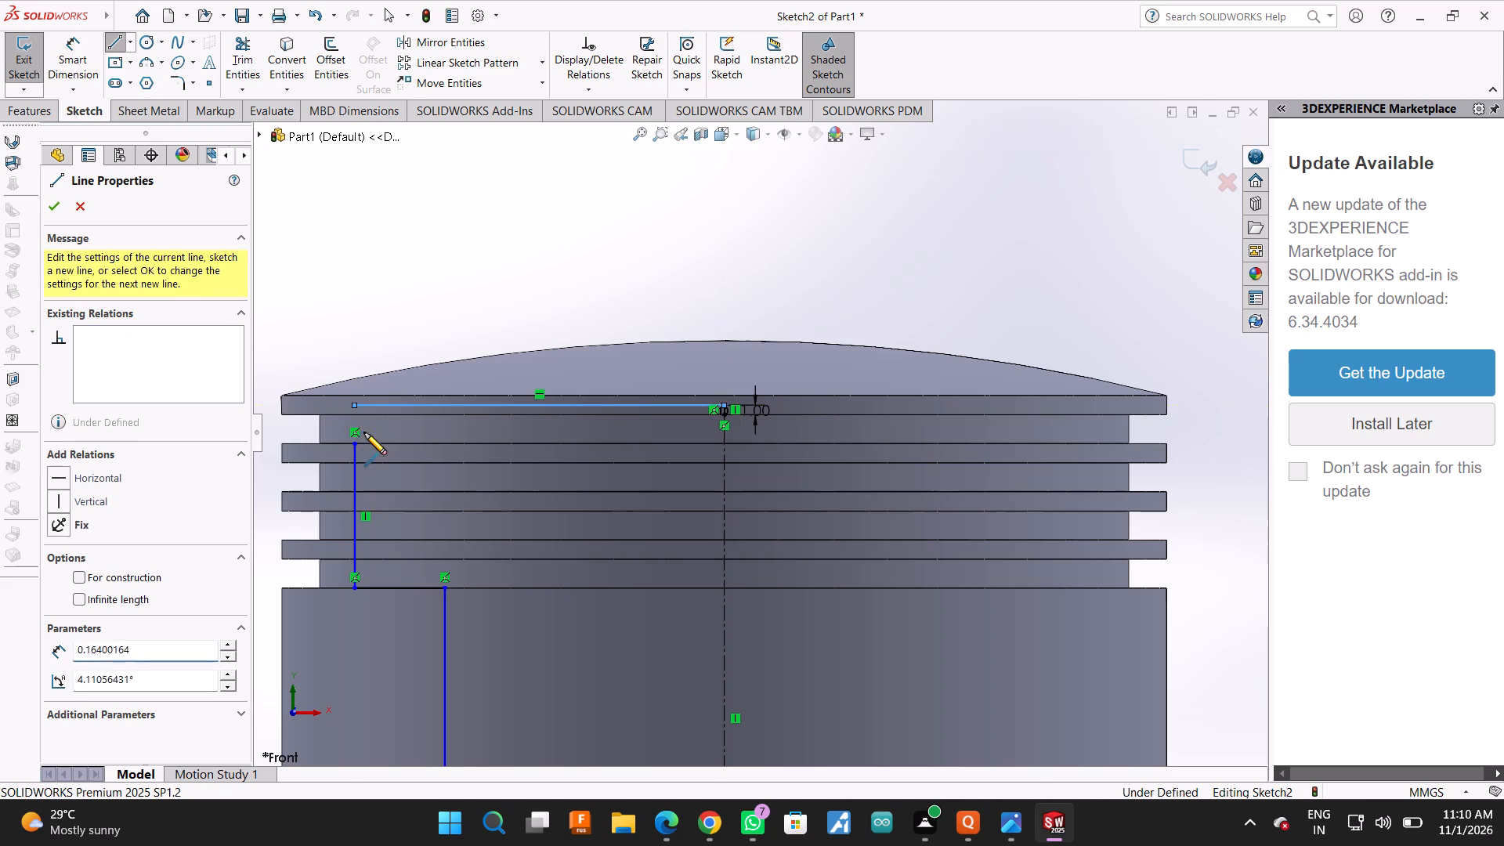
left_click(356, 440)
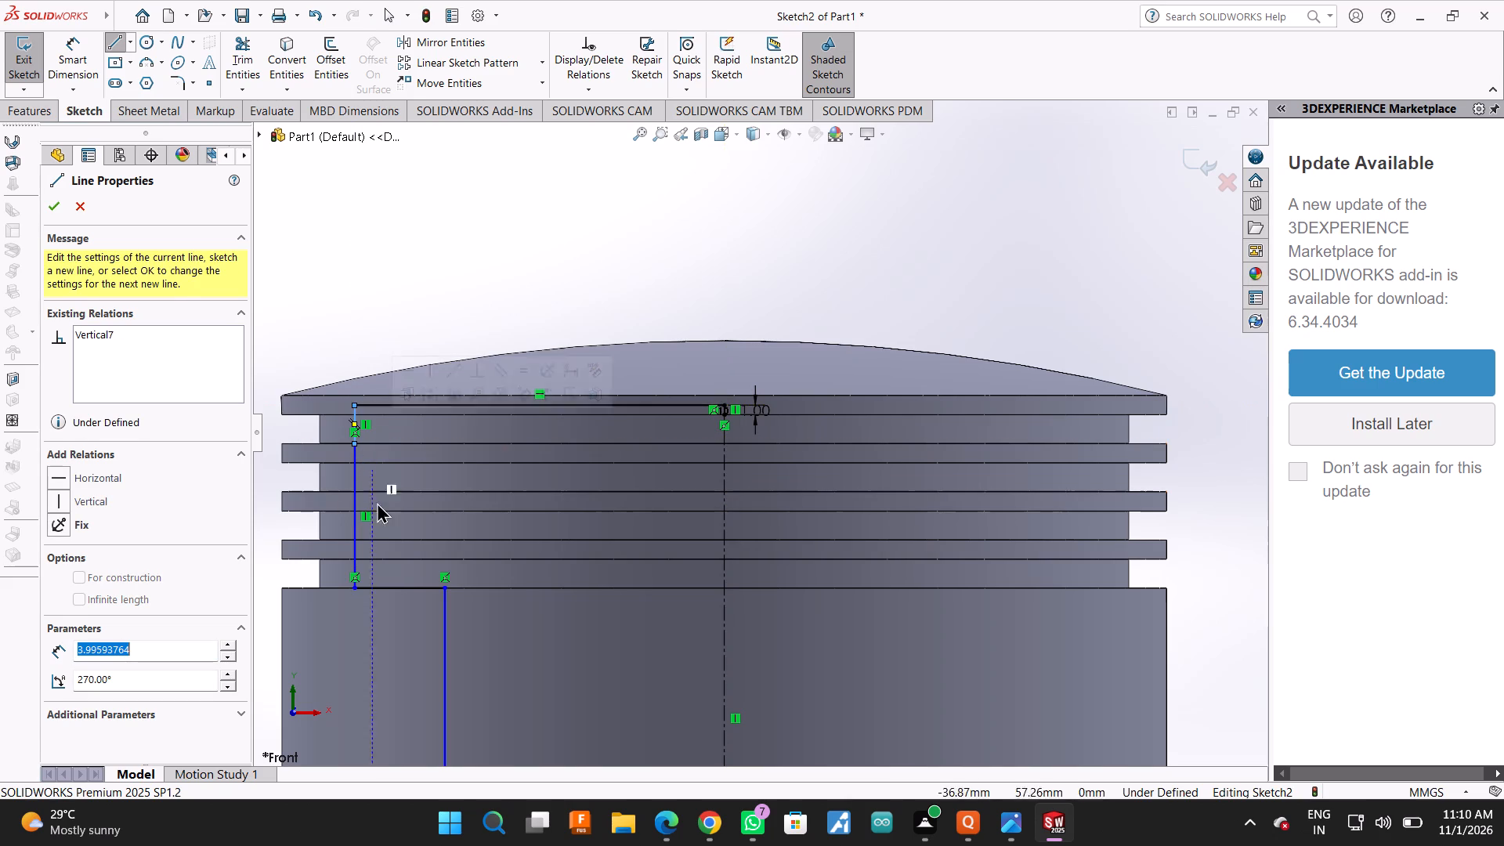
left_click(57, 205)
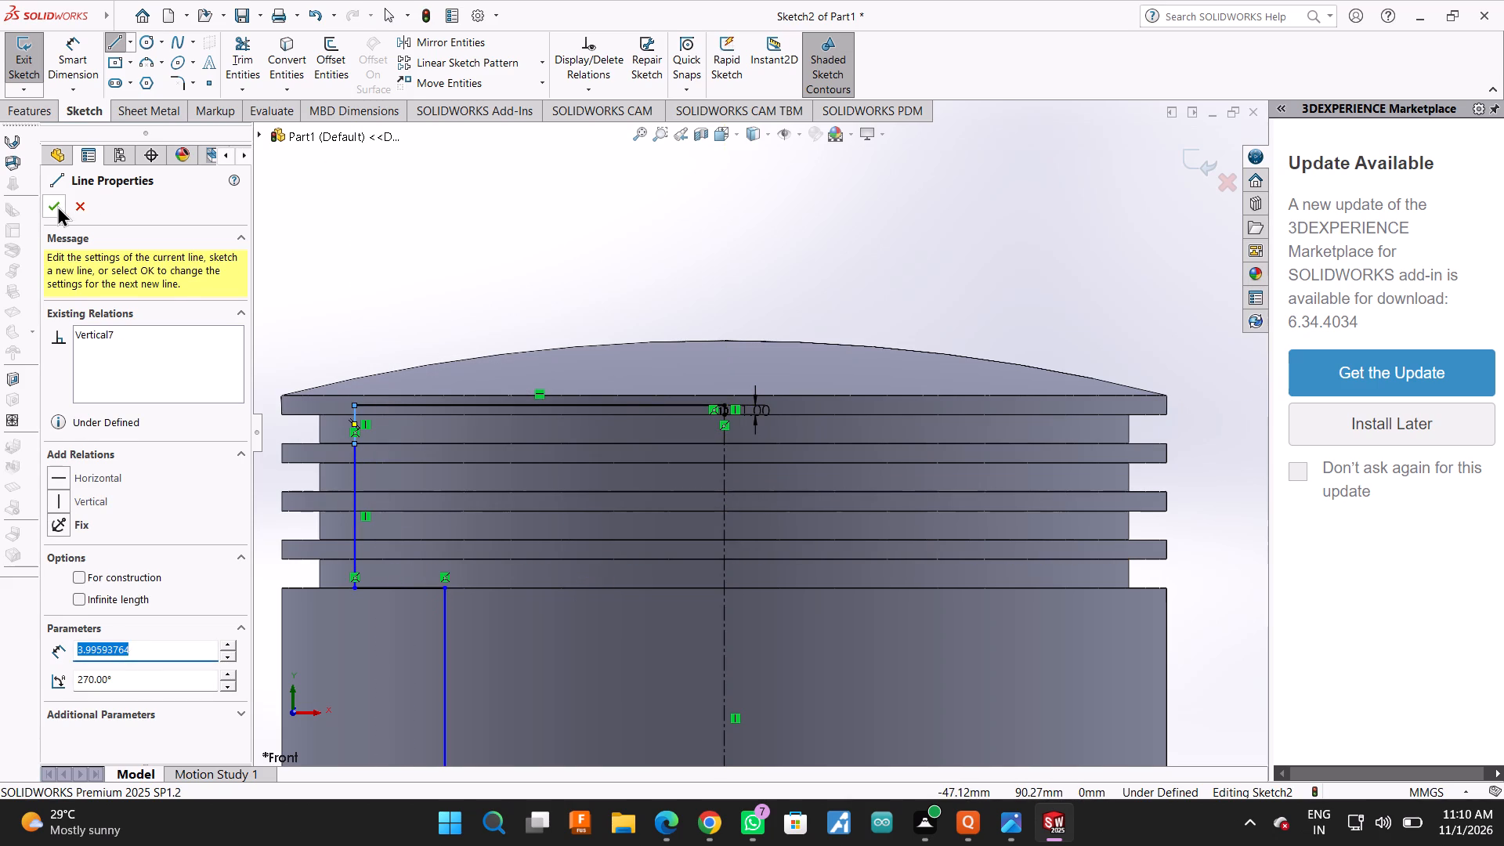
scroll(526, 403, "up", 1)
scroll(531, 407, "down", 1)
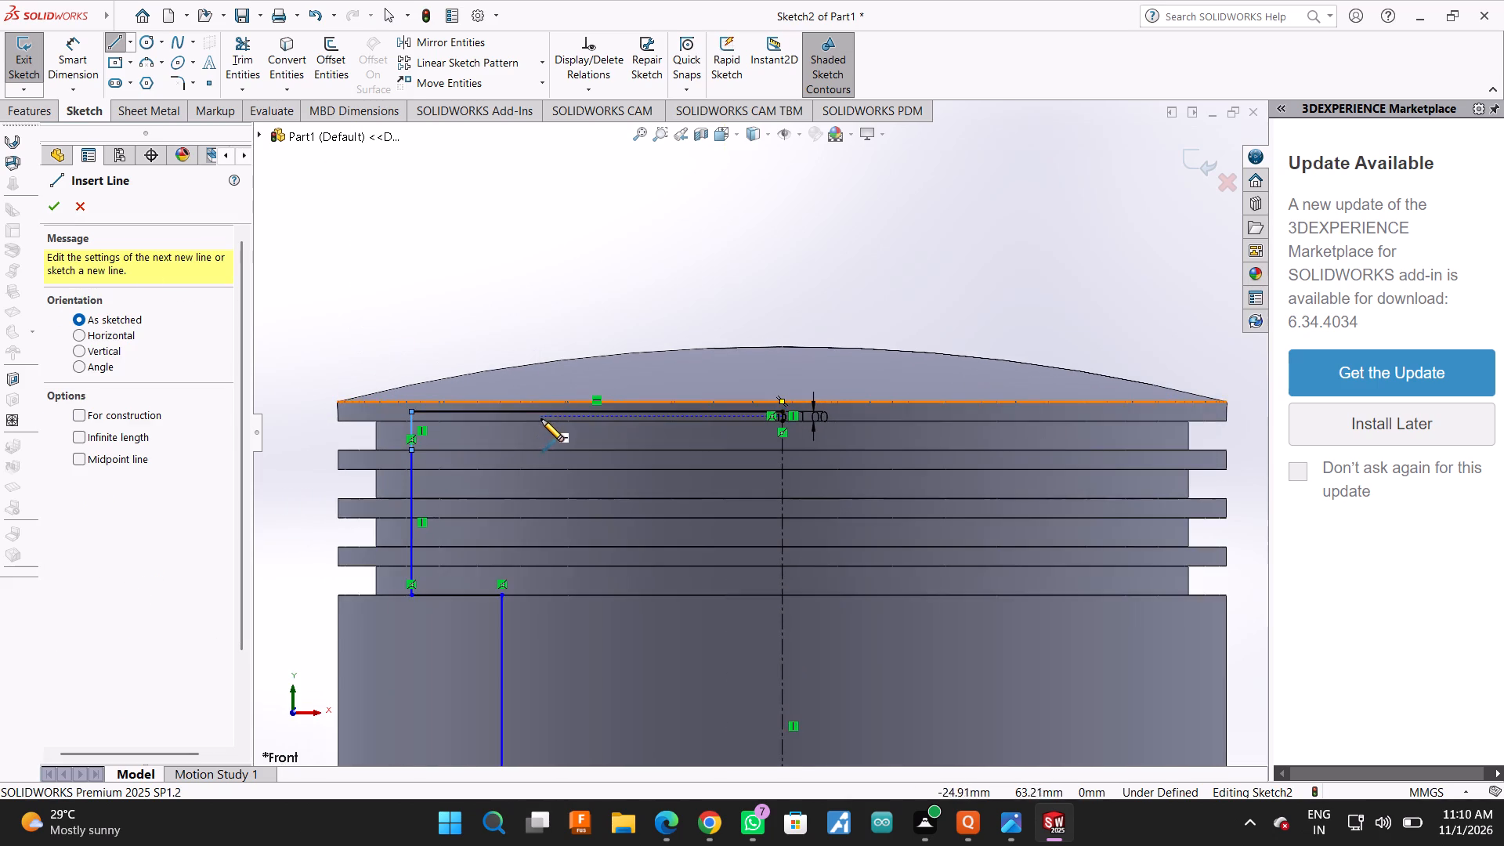
scroll(542, 419, "up", 3)
left_click(63, 211)
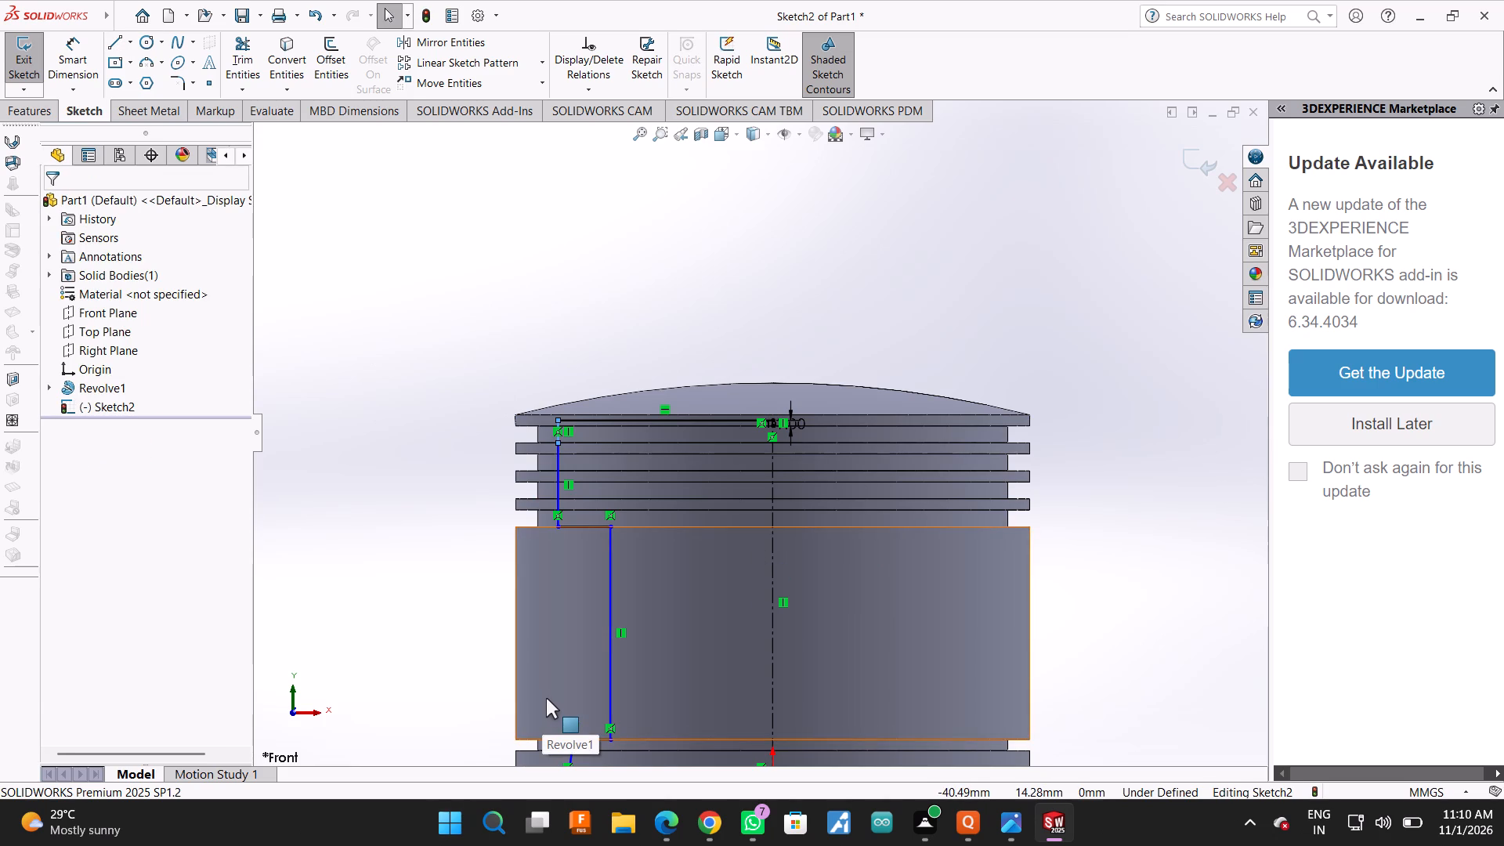
Trim away the short horizontal step line and the slanted line near the bottom of the inner profile.
scroll(546, 698, "up", 1)
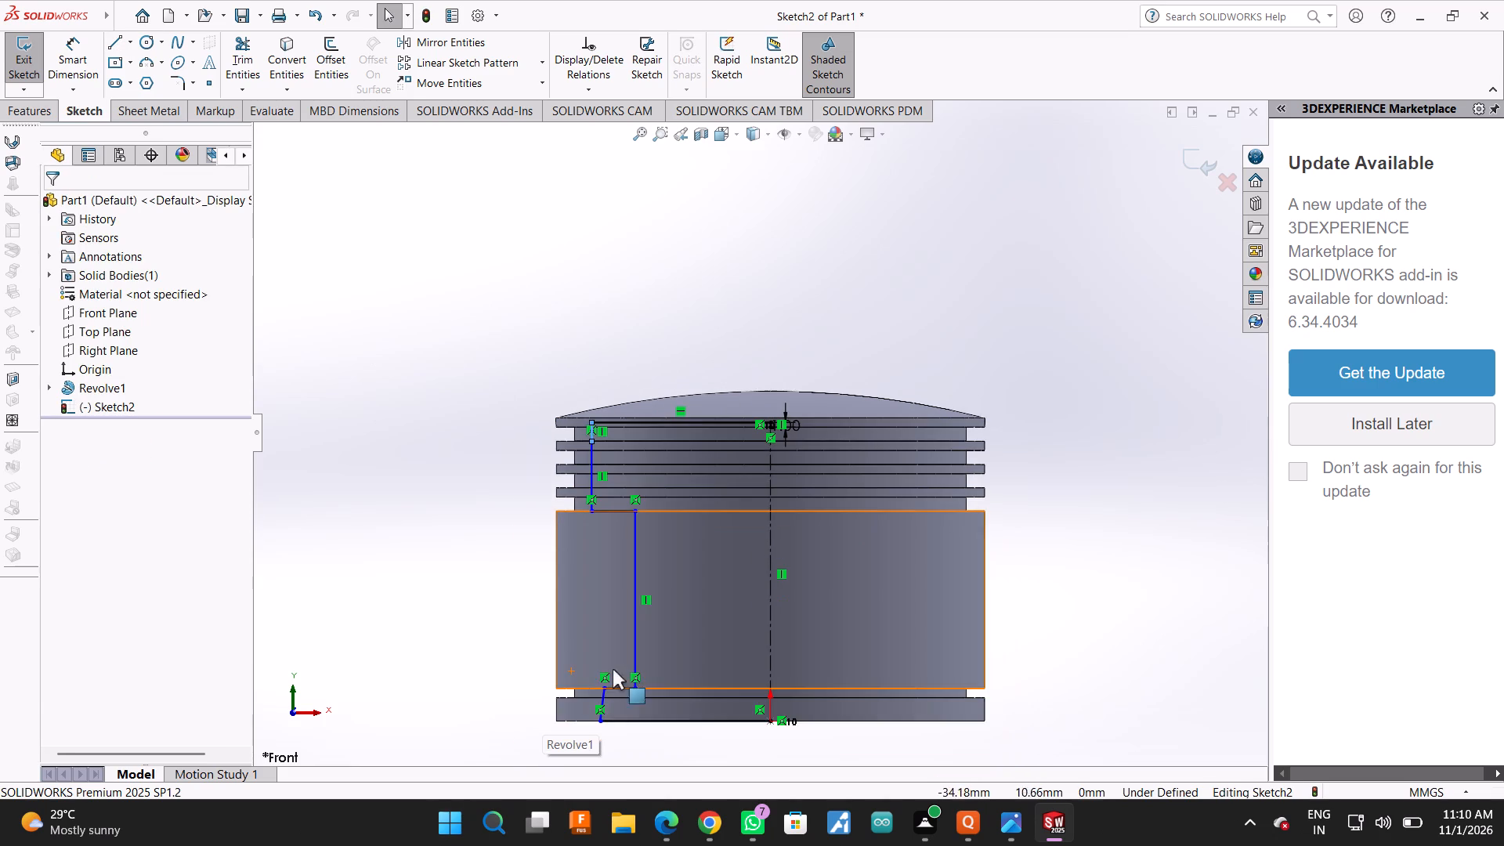
scroll(631, 646, "up", 2)
scroll(670, 613, "down", 1)
scroll(775, 580, "down", 4)
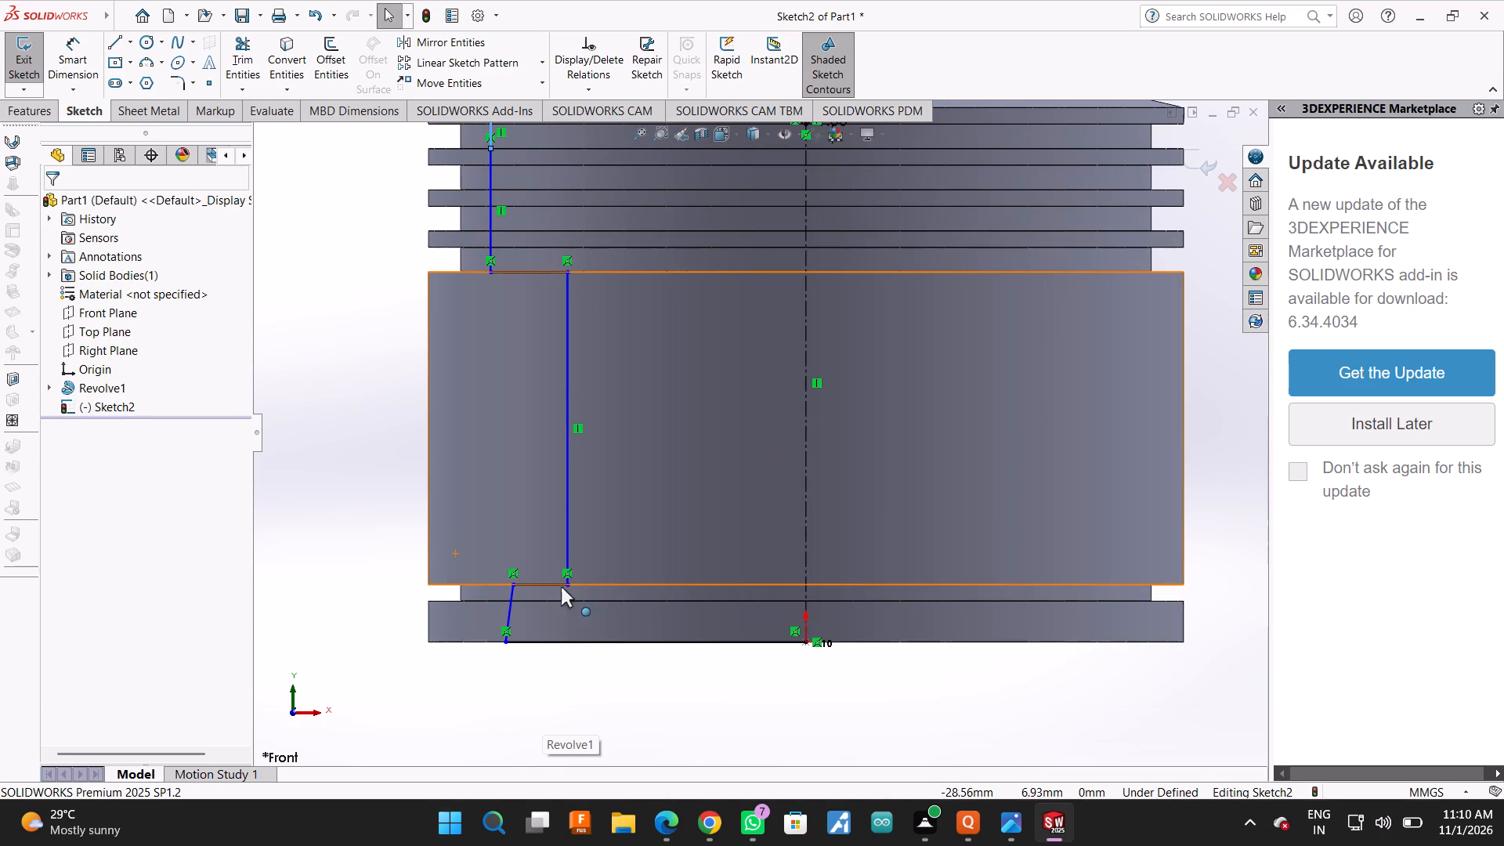
scroll(555, 587, "down", 1)
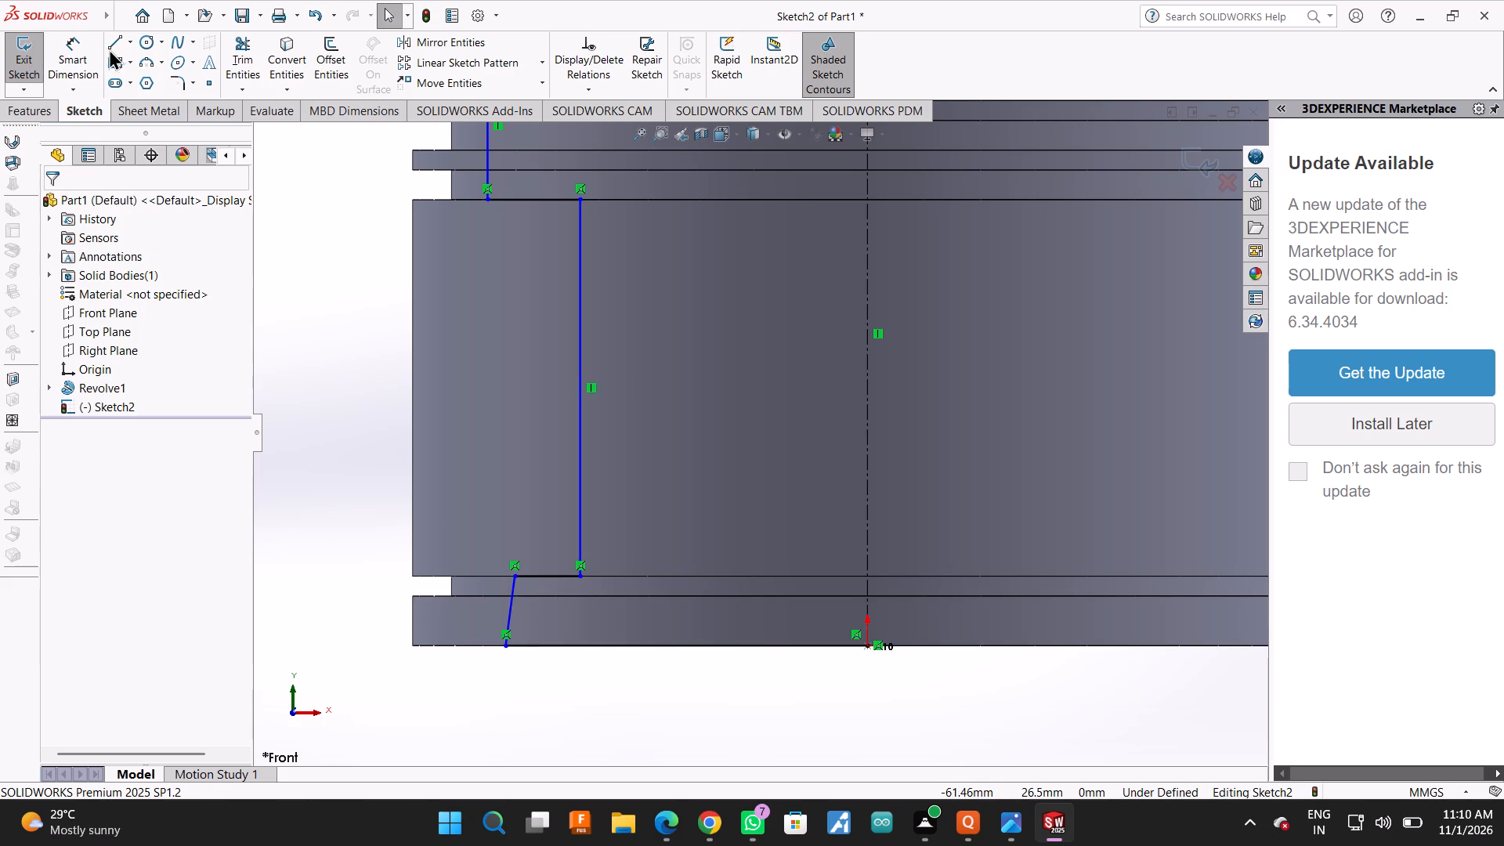
left_click(244, 47)
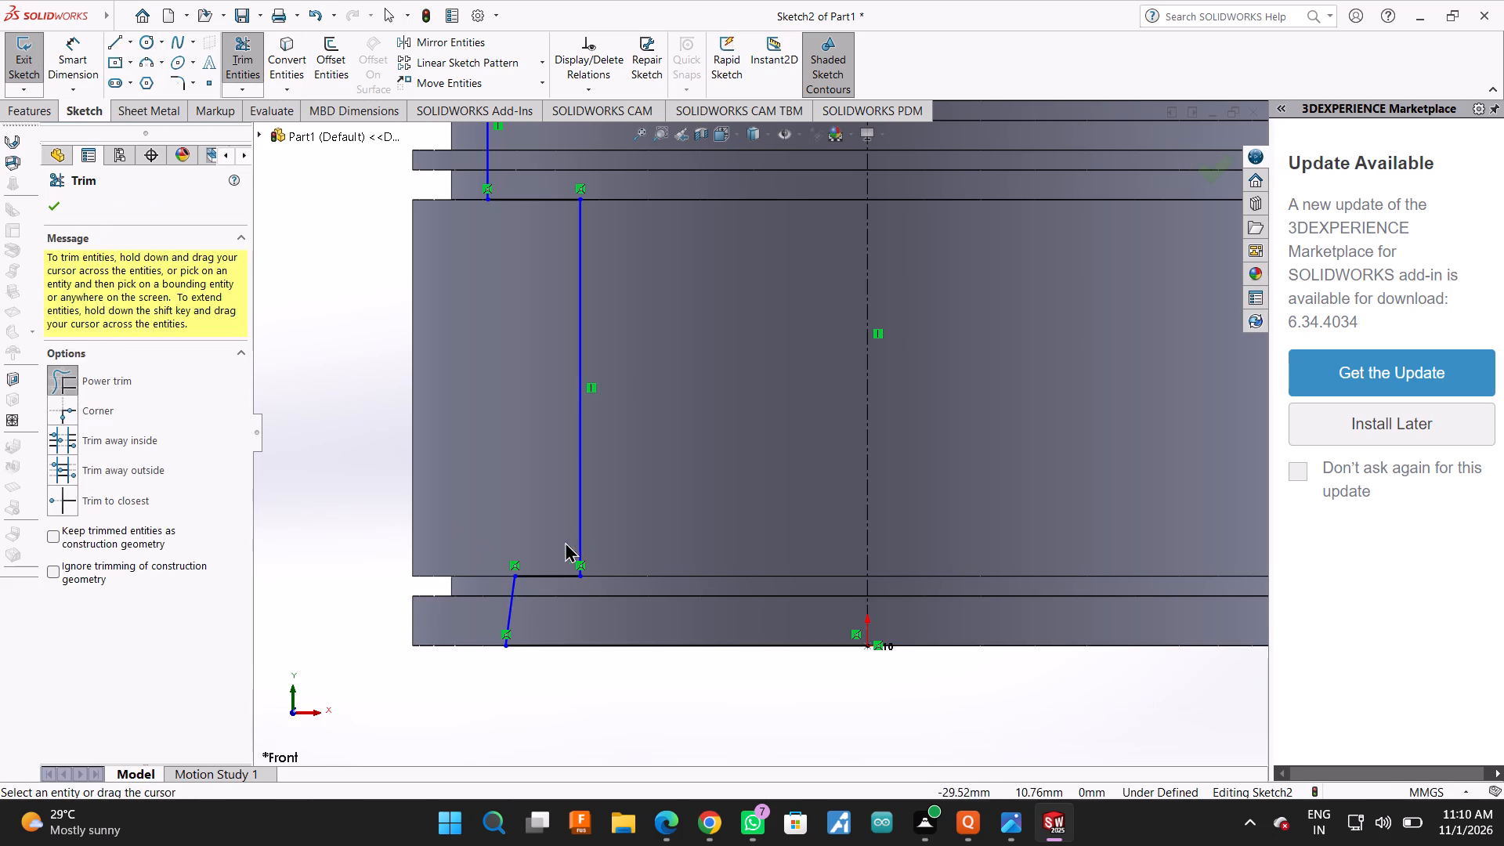
left_click_drag(547, 549, 502, 636)
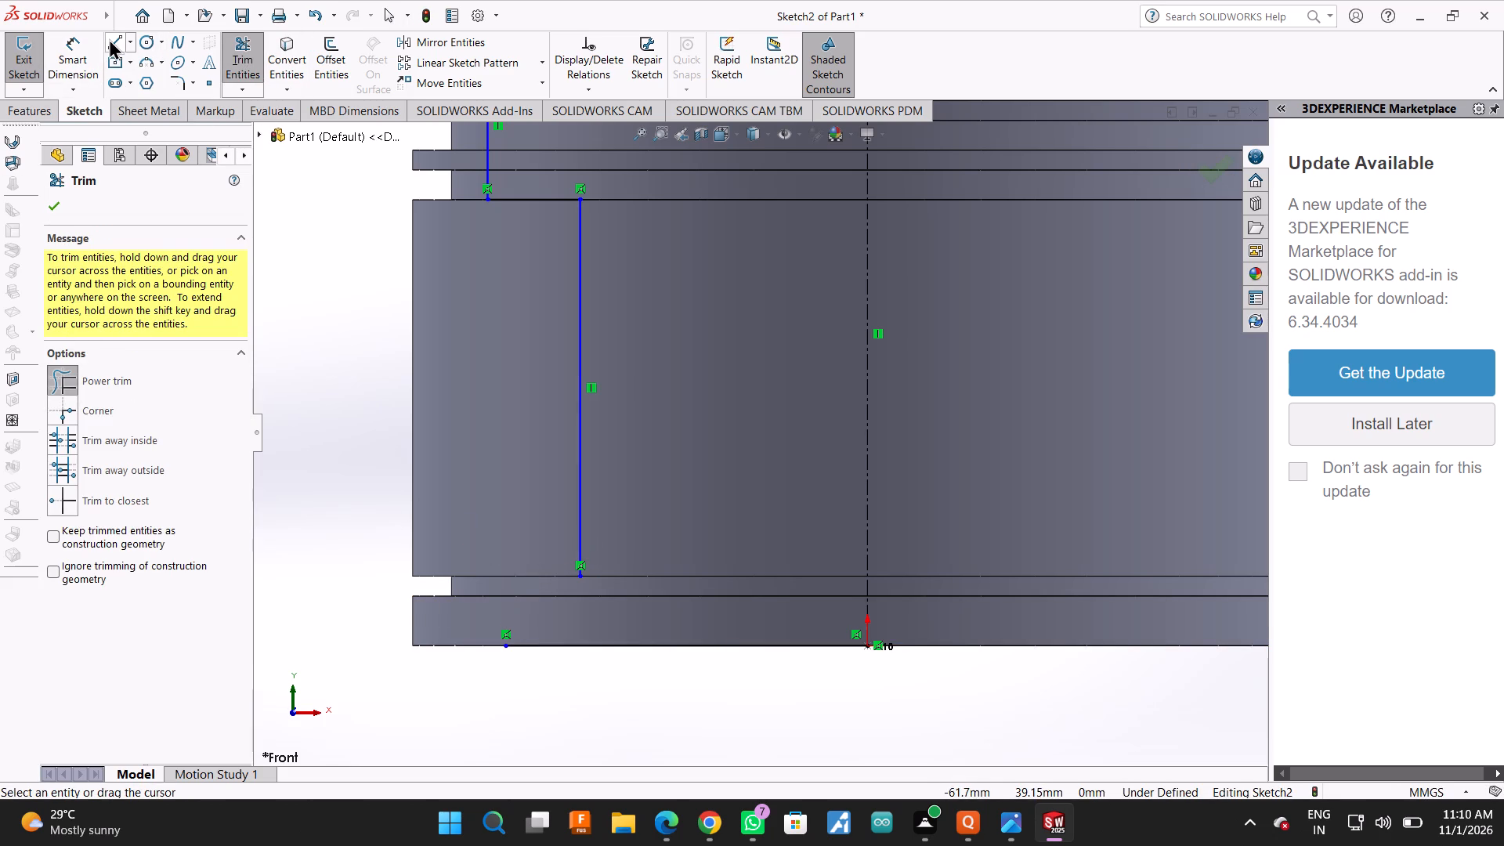
Draw a horizontal line outward from the long vertical line's lower end and a 7 mm vertical line down to the bottom line's outer end.
left_click(109, 38)
left_click(579, 576)
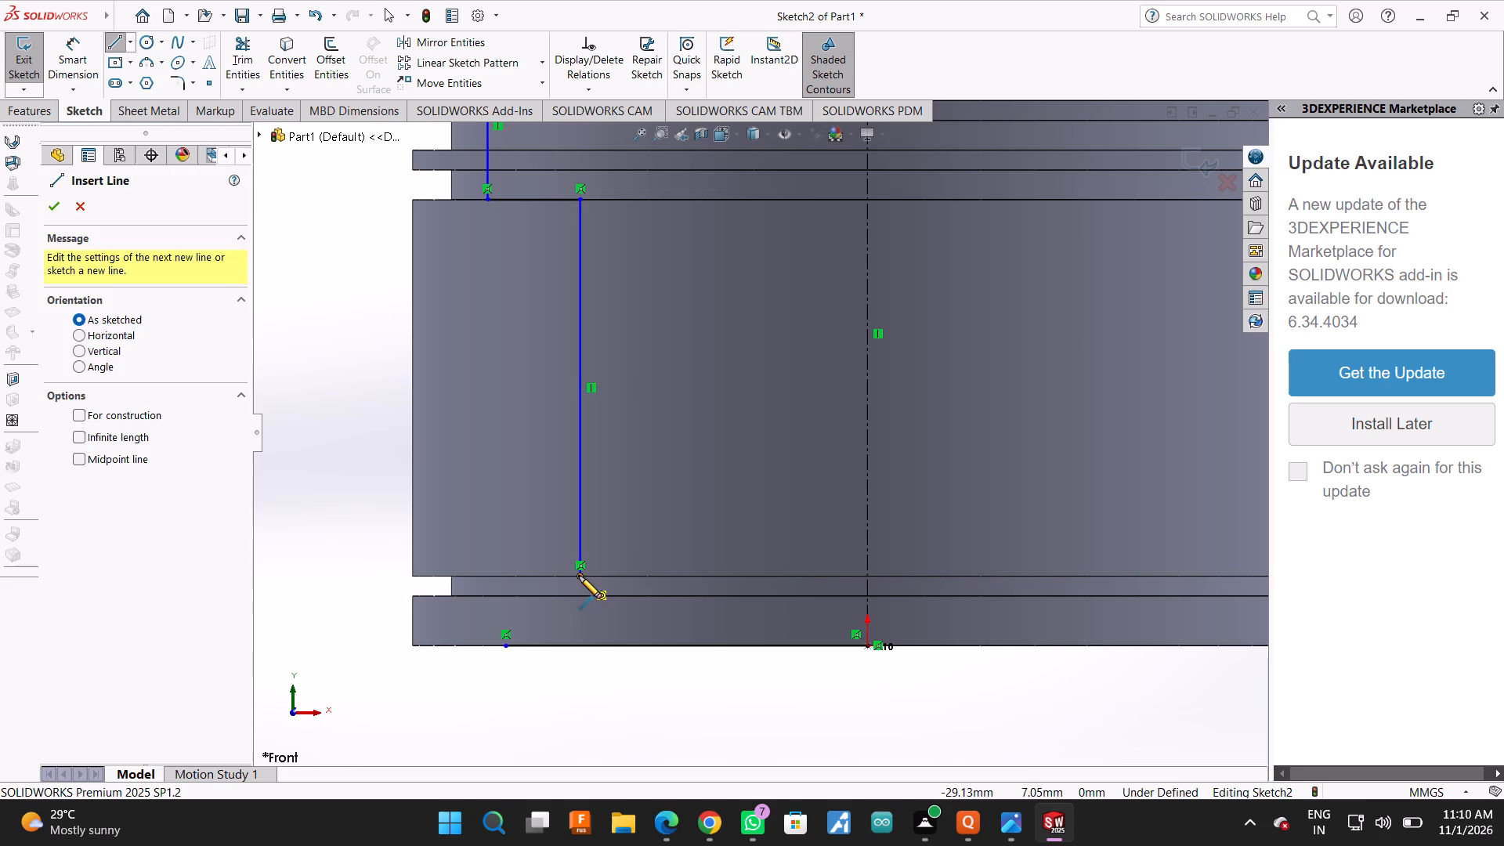
left_click(504, 573)
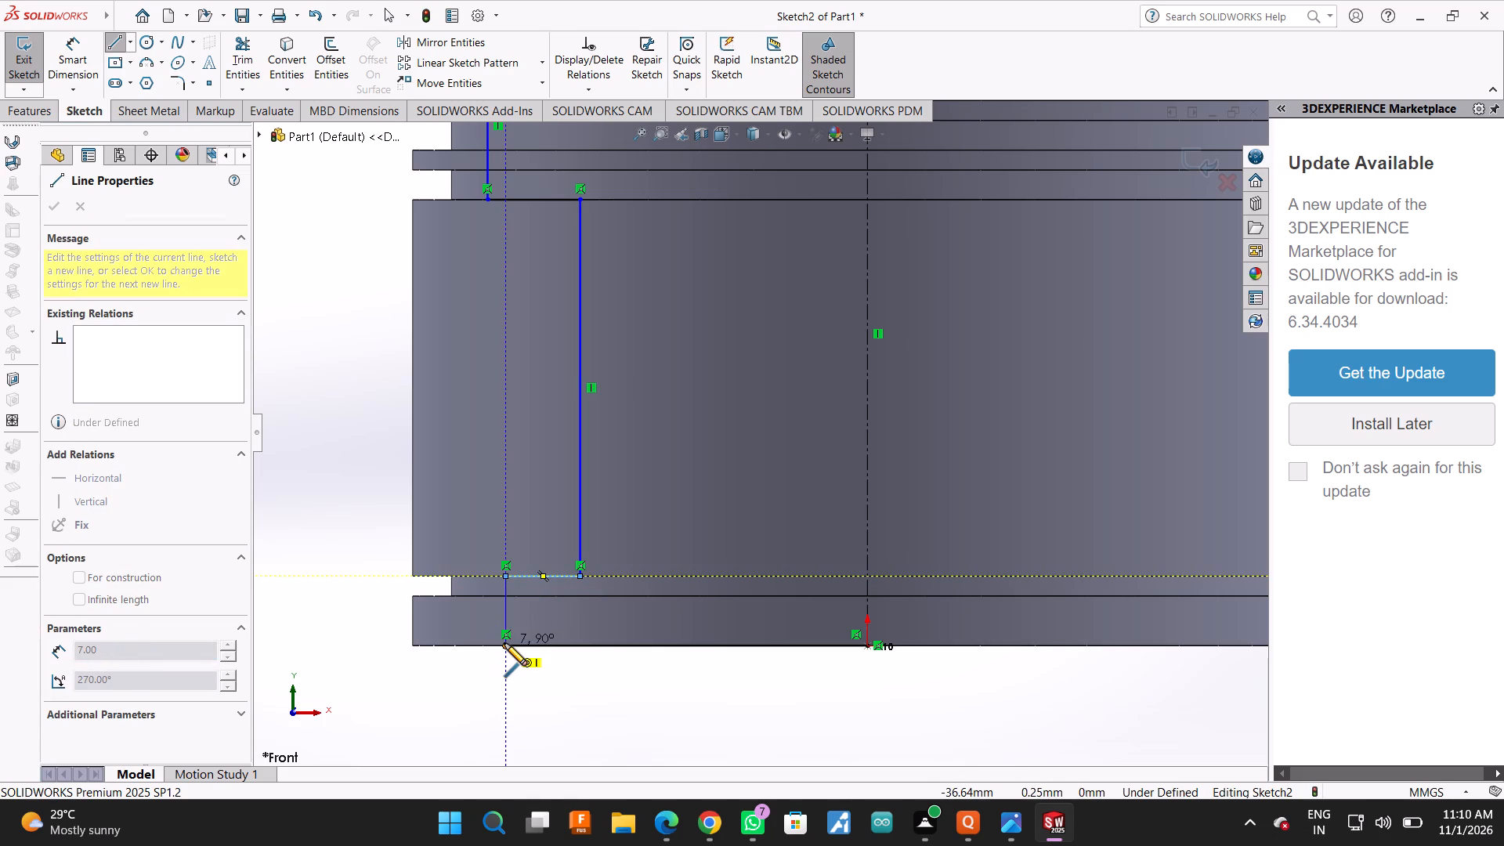
left_click(504, 643)
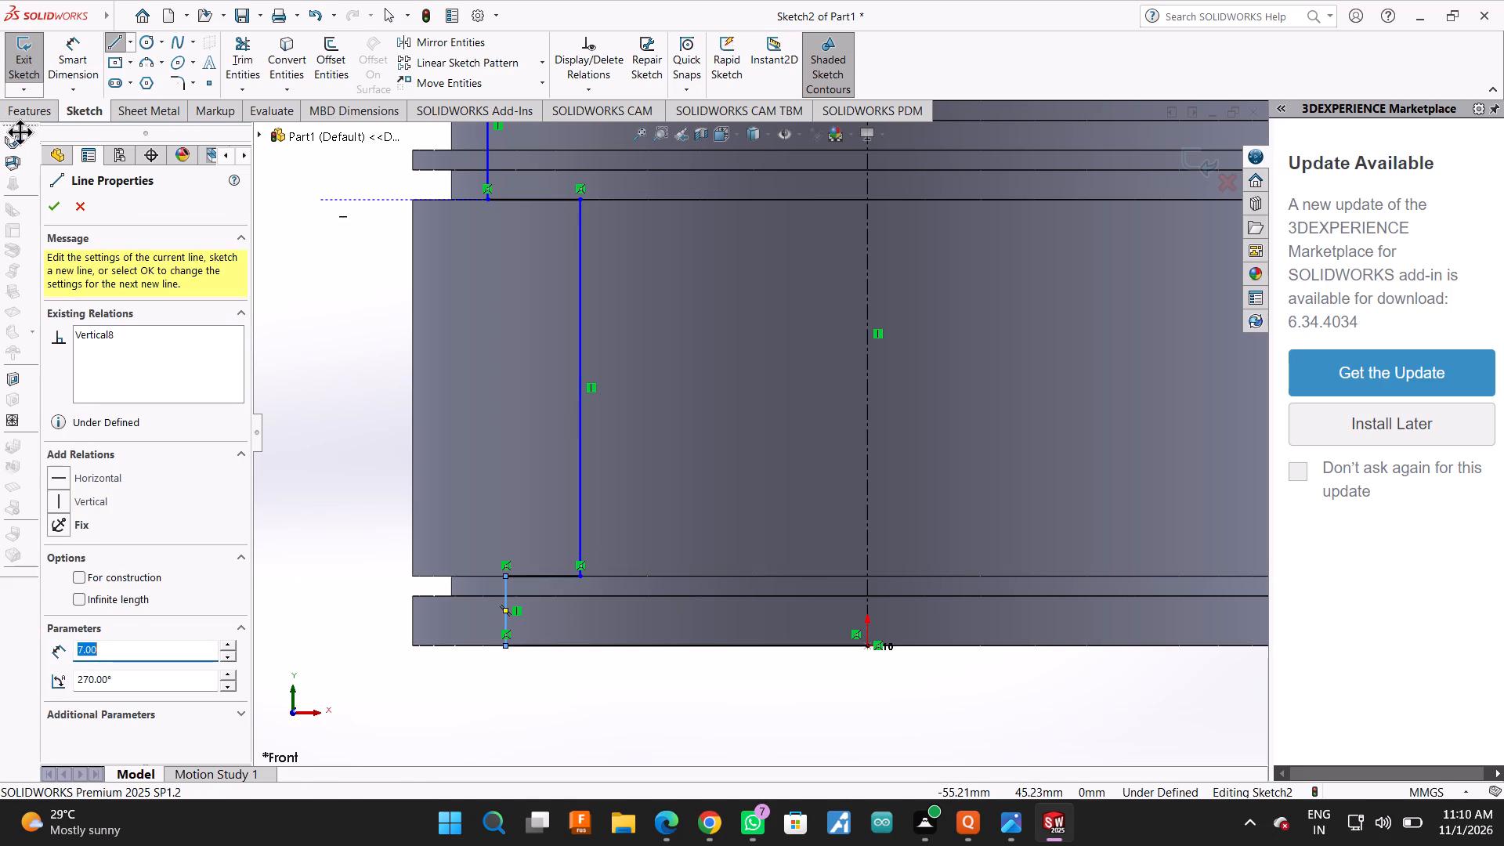
left_click(42, 208)
Dimension the profile's bottom horizontal line to 74/2, giving 37 mm.
left_click(74, 49)
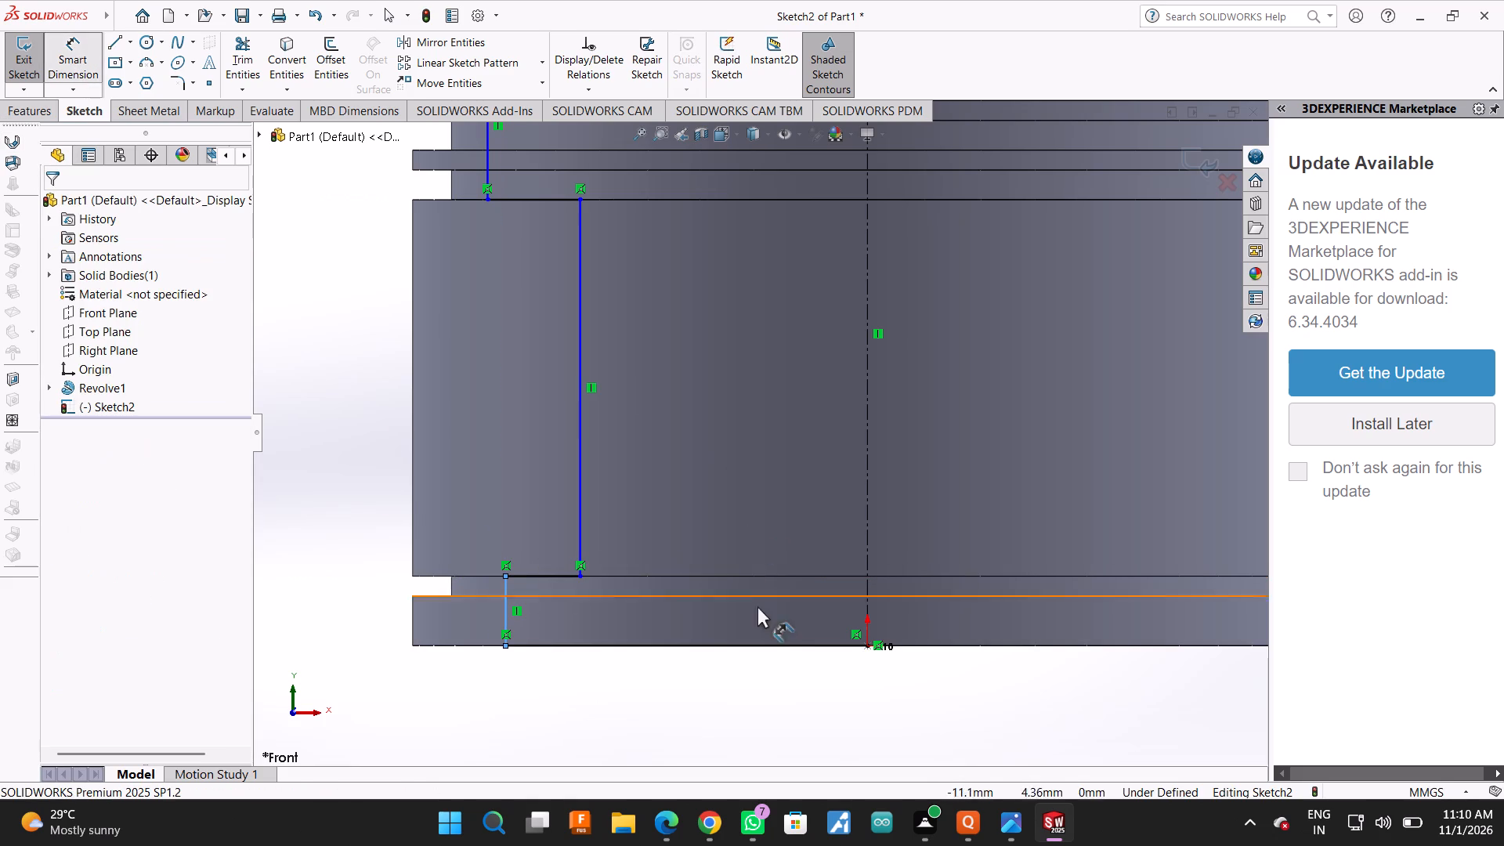
left_click(750, 645)
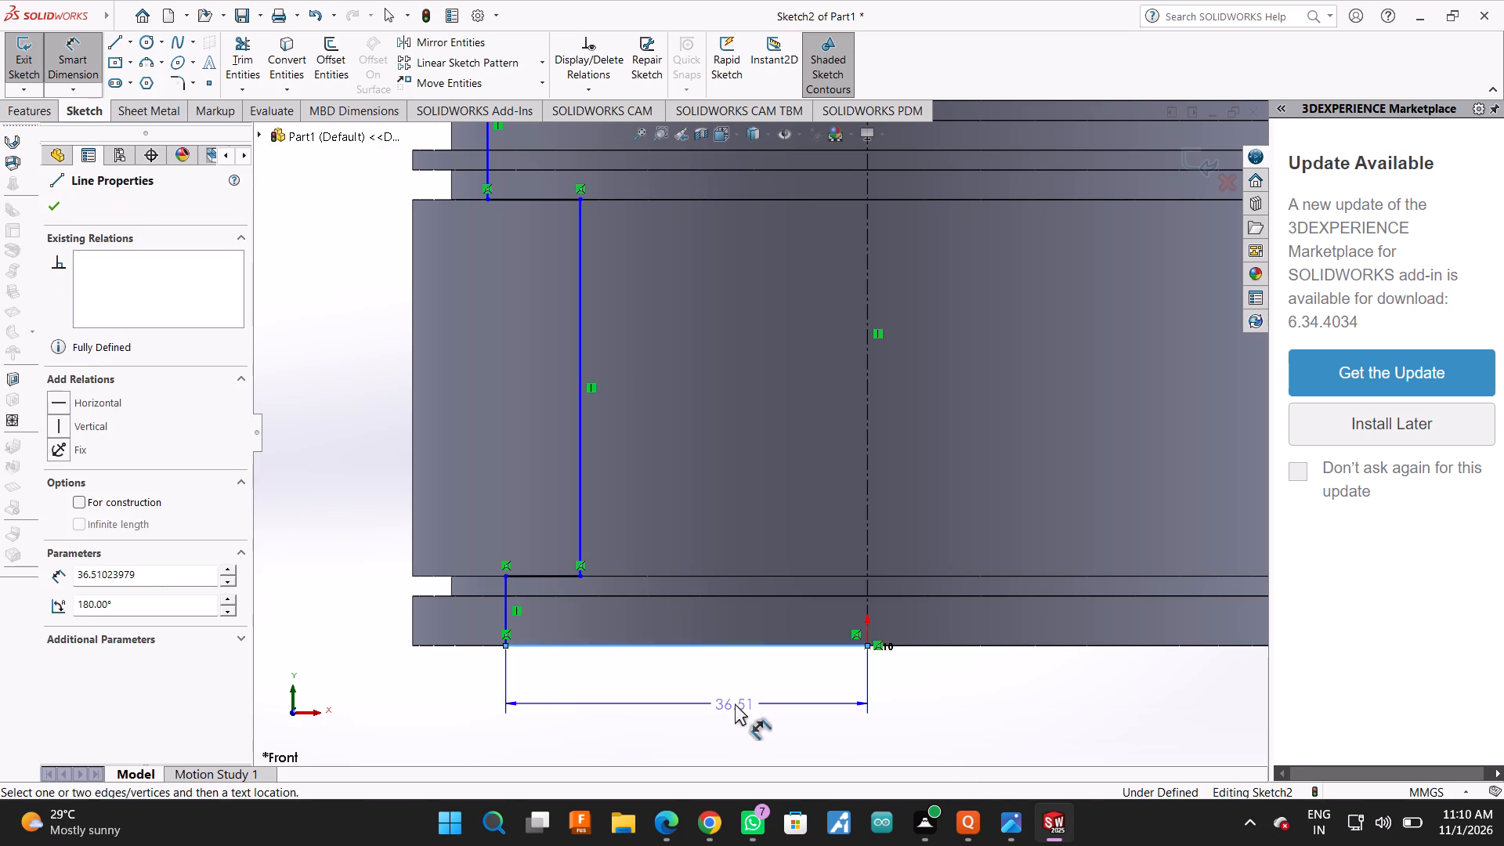
left_click(735, 703)
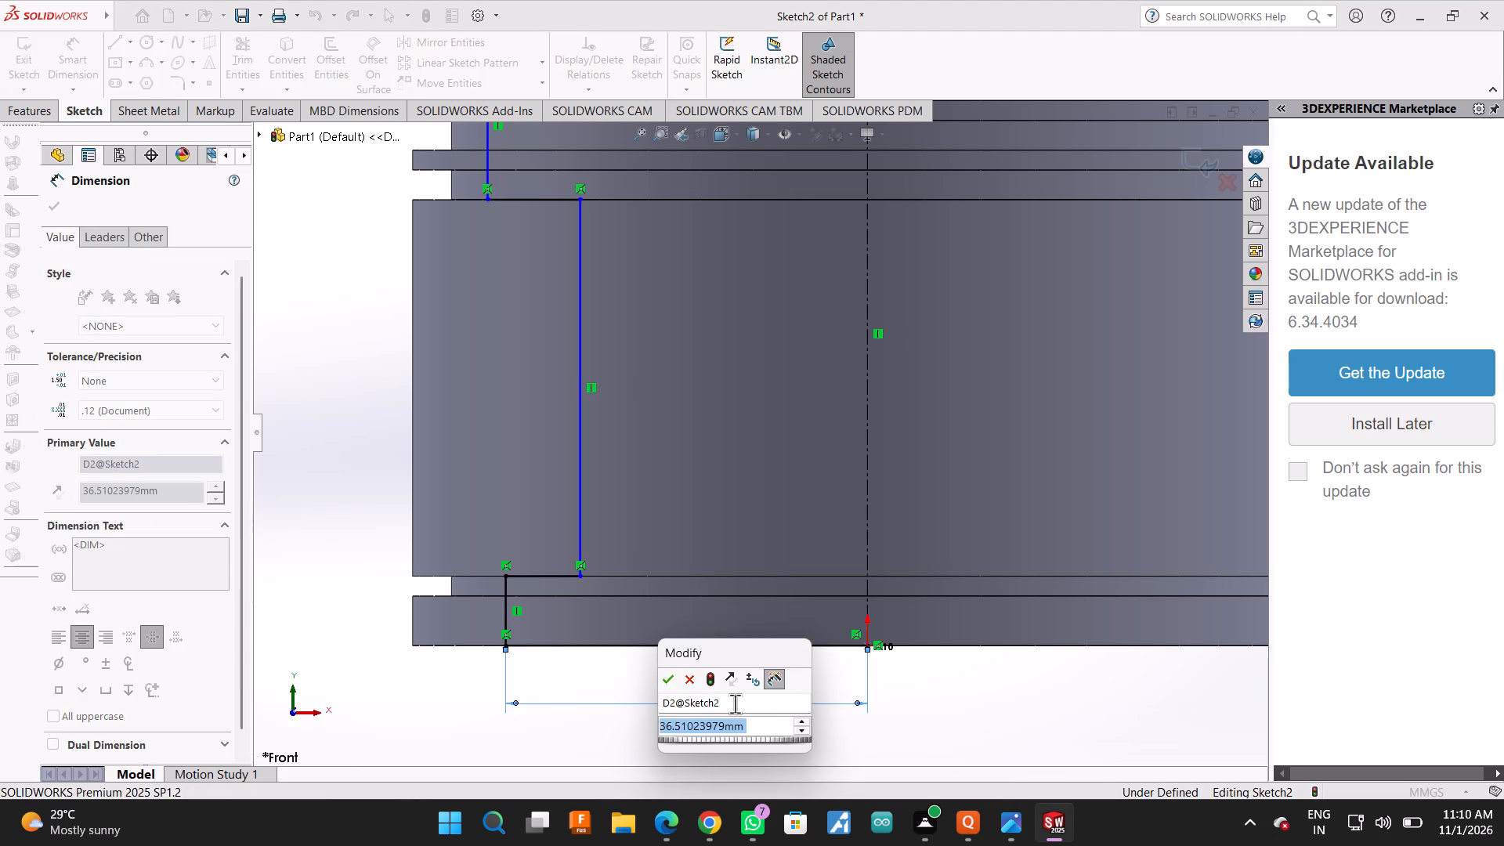
type("74")
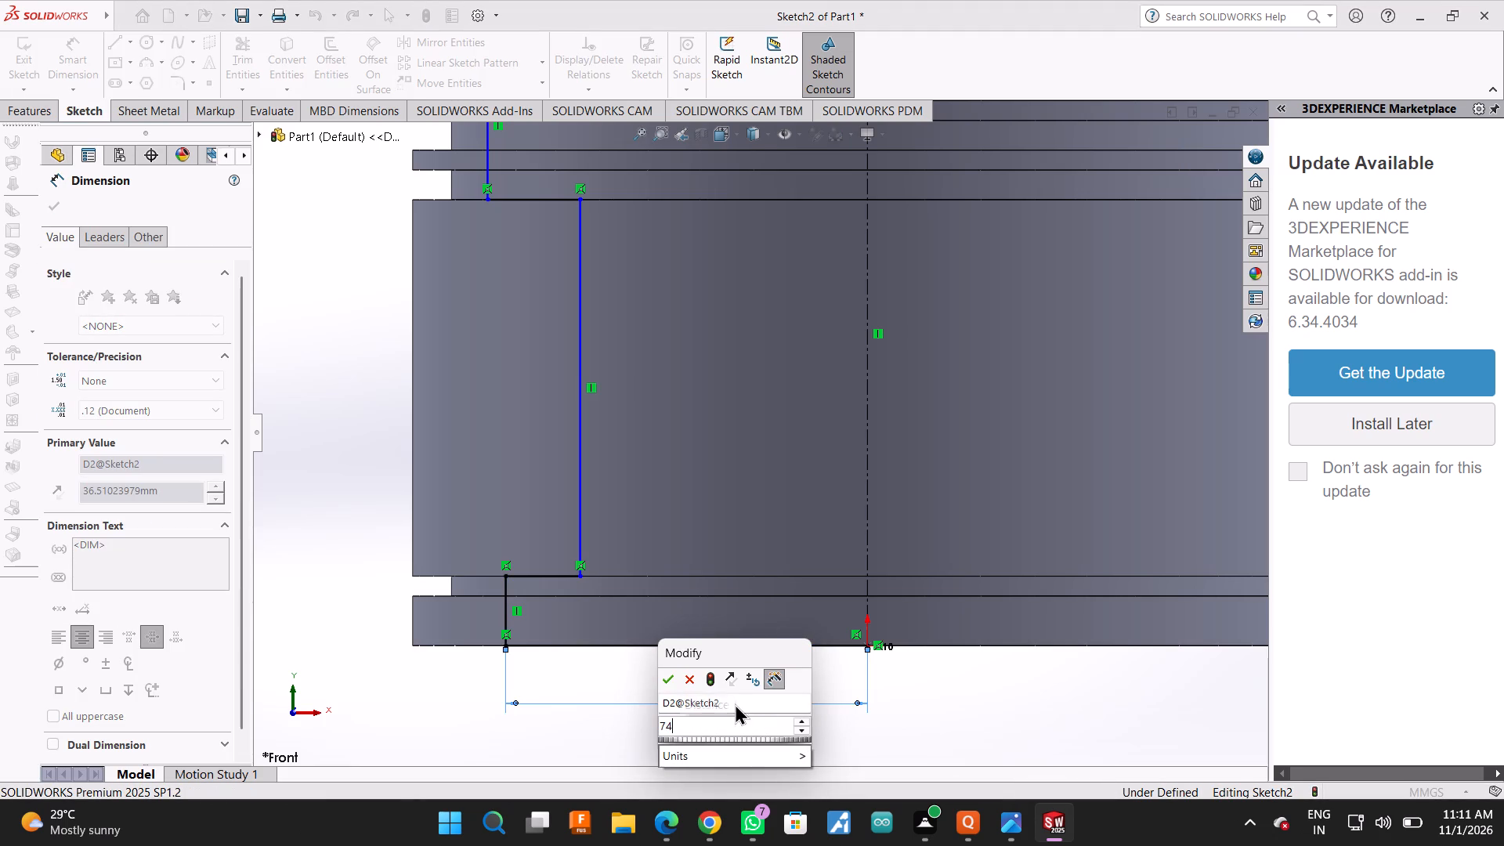
type("/2")
key("Return")
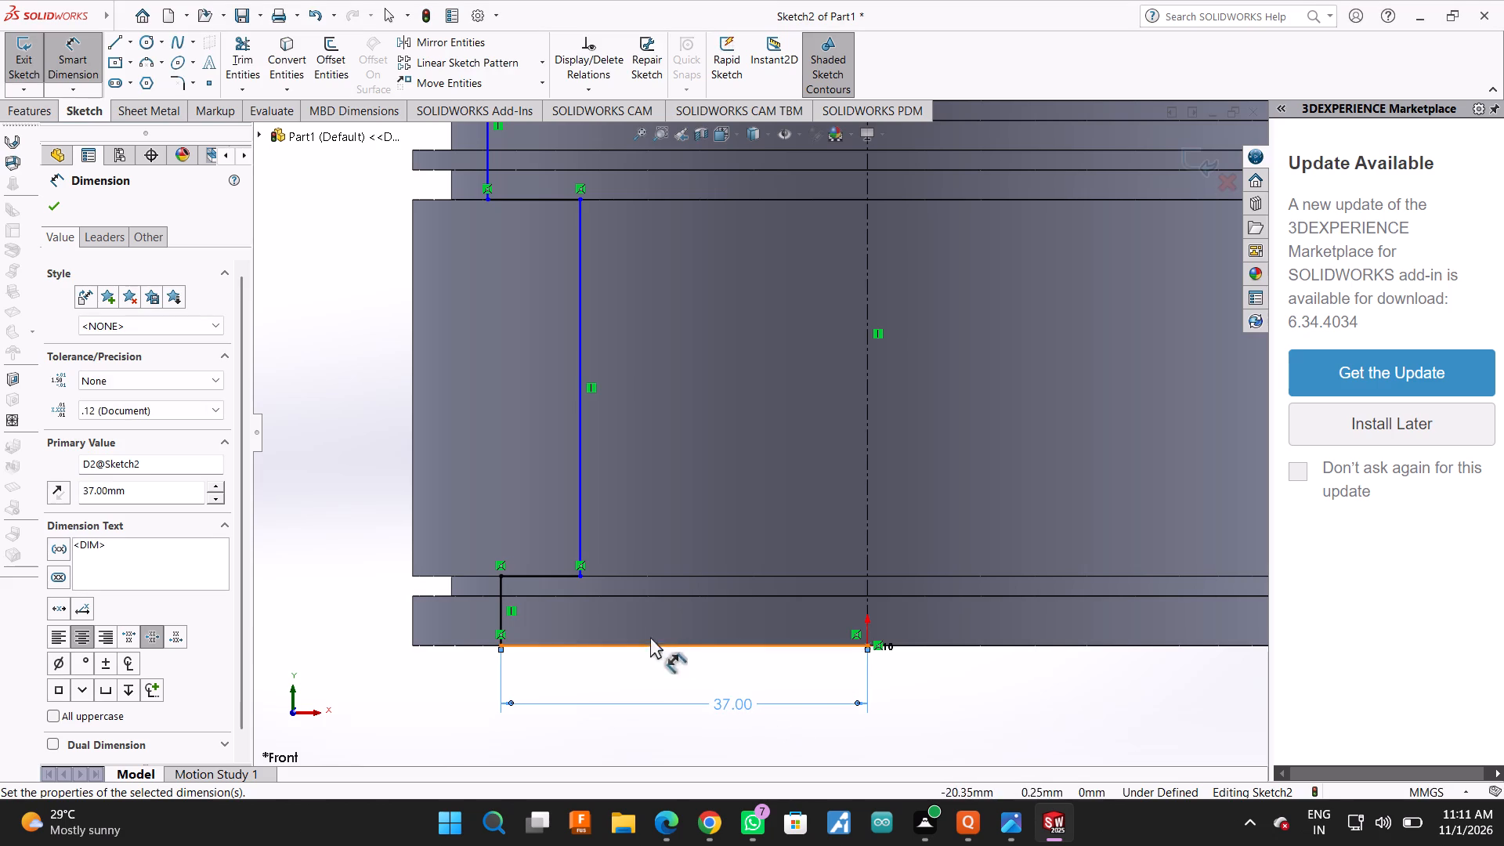
Dimension the distance from the long vertical line's lower endpoint to the construction axis.
left_click(580, 573)
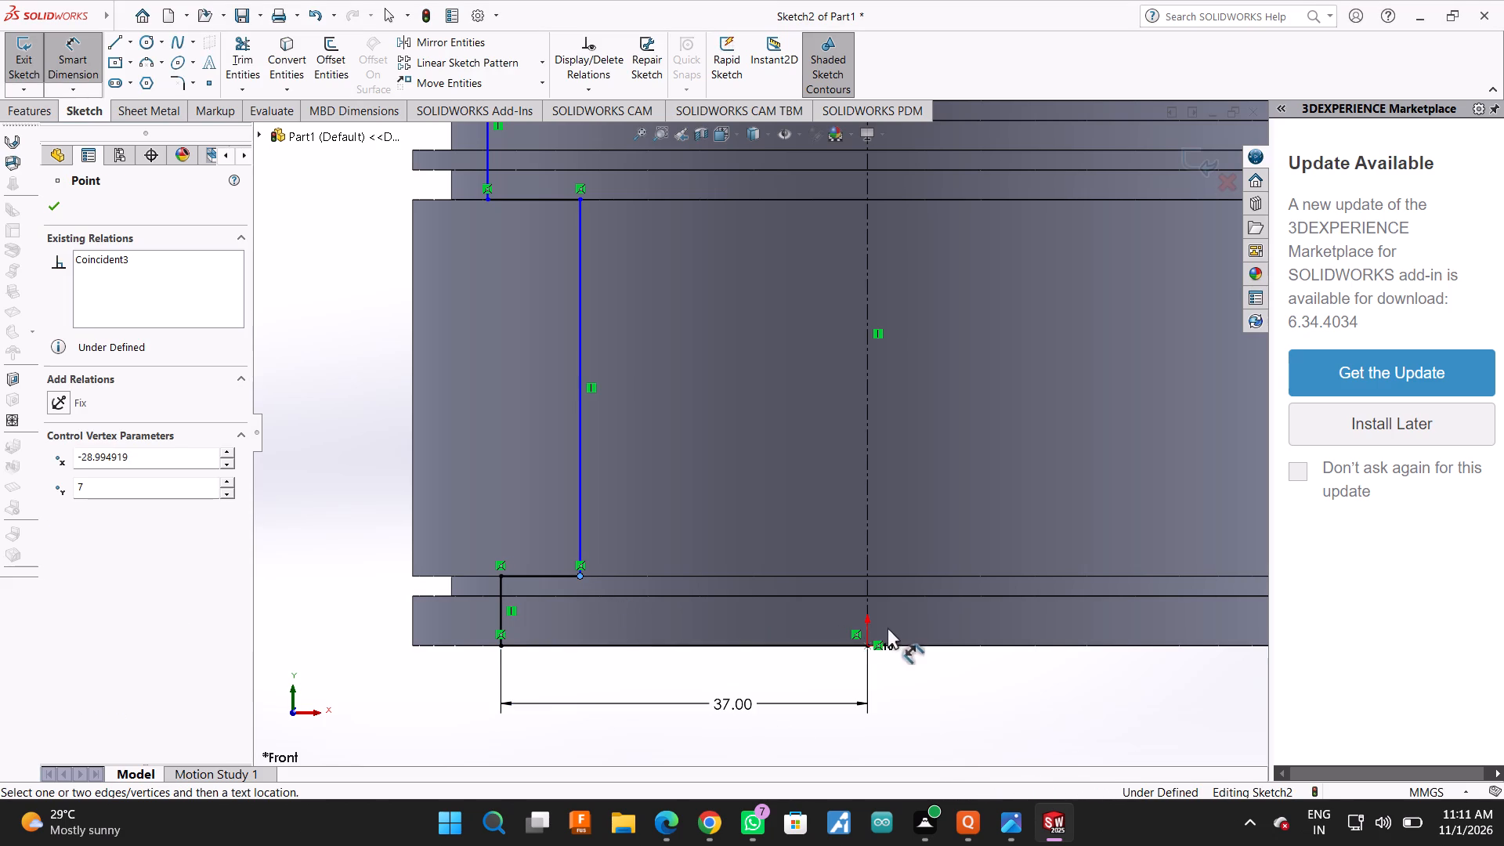
left_click(866, 608)
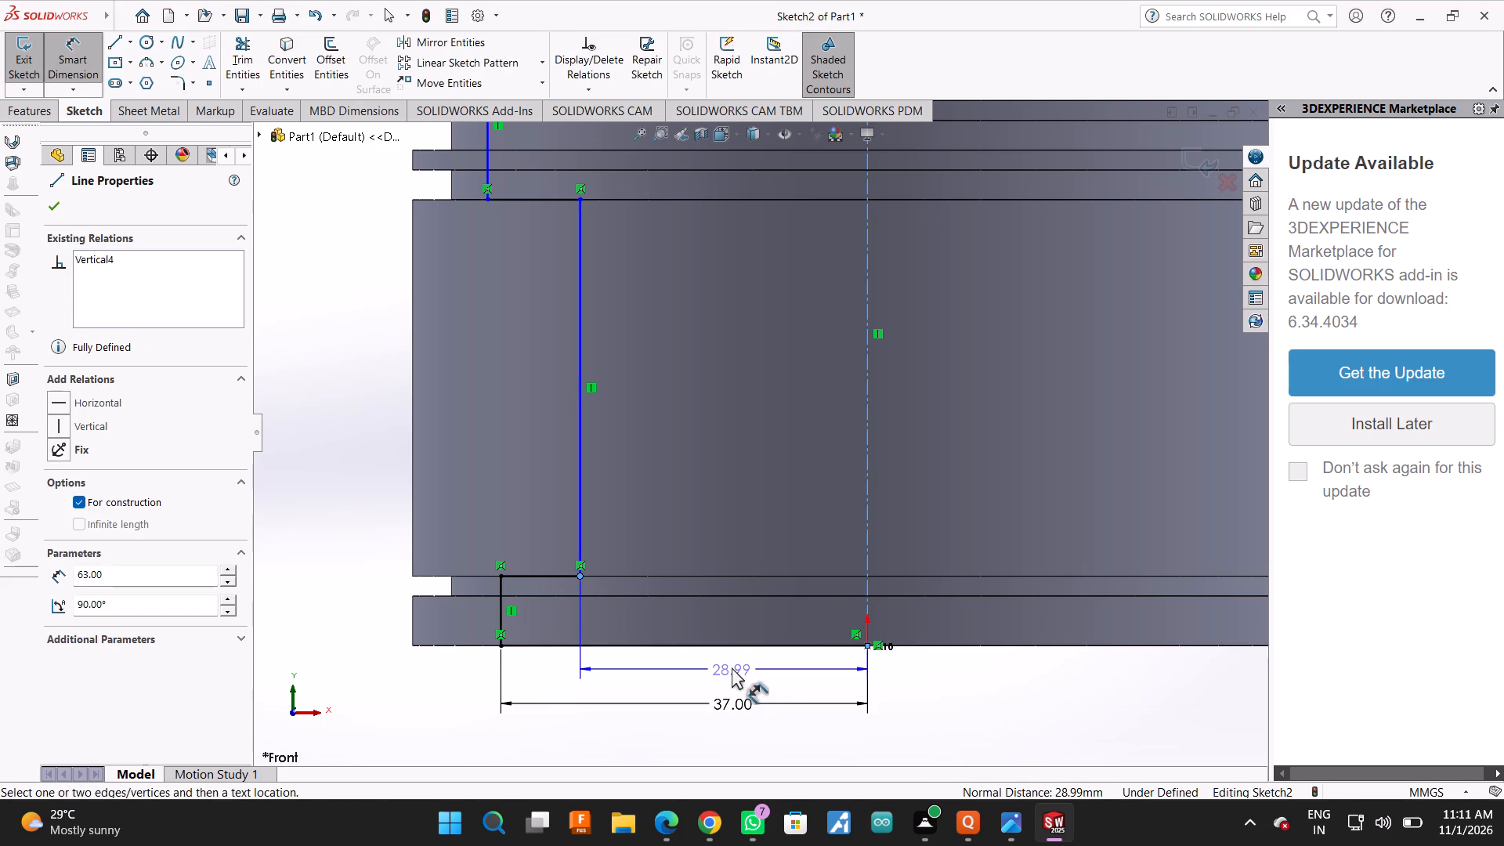
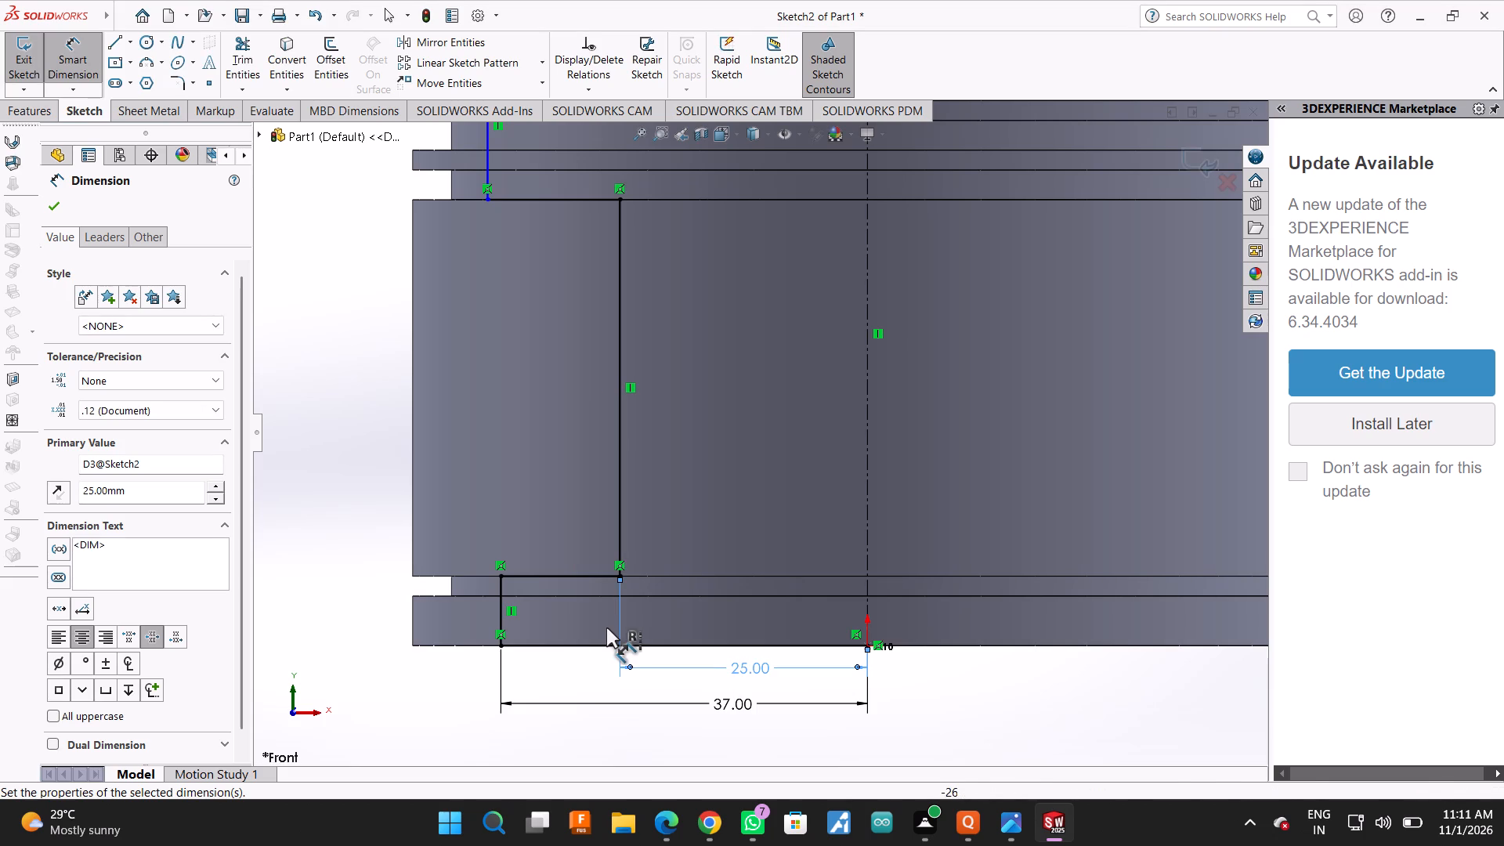
Dimension the short vertical line at the profile's lower outer step, placing it outside the body as a driven dimension.
left_click(497, 614)
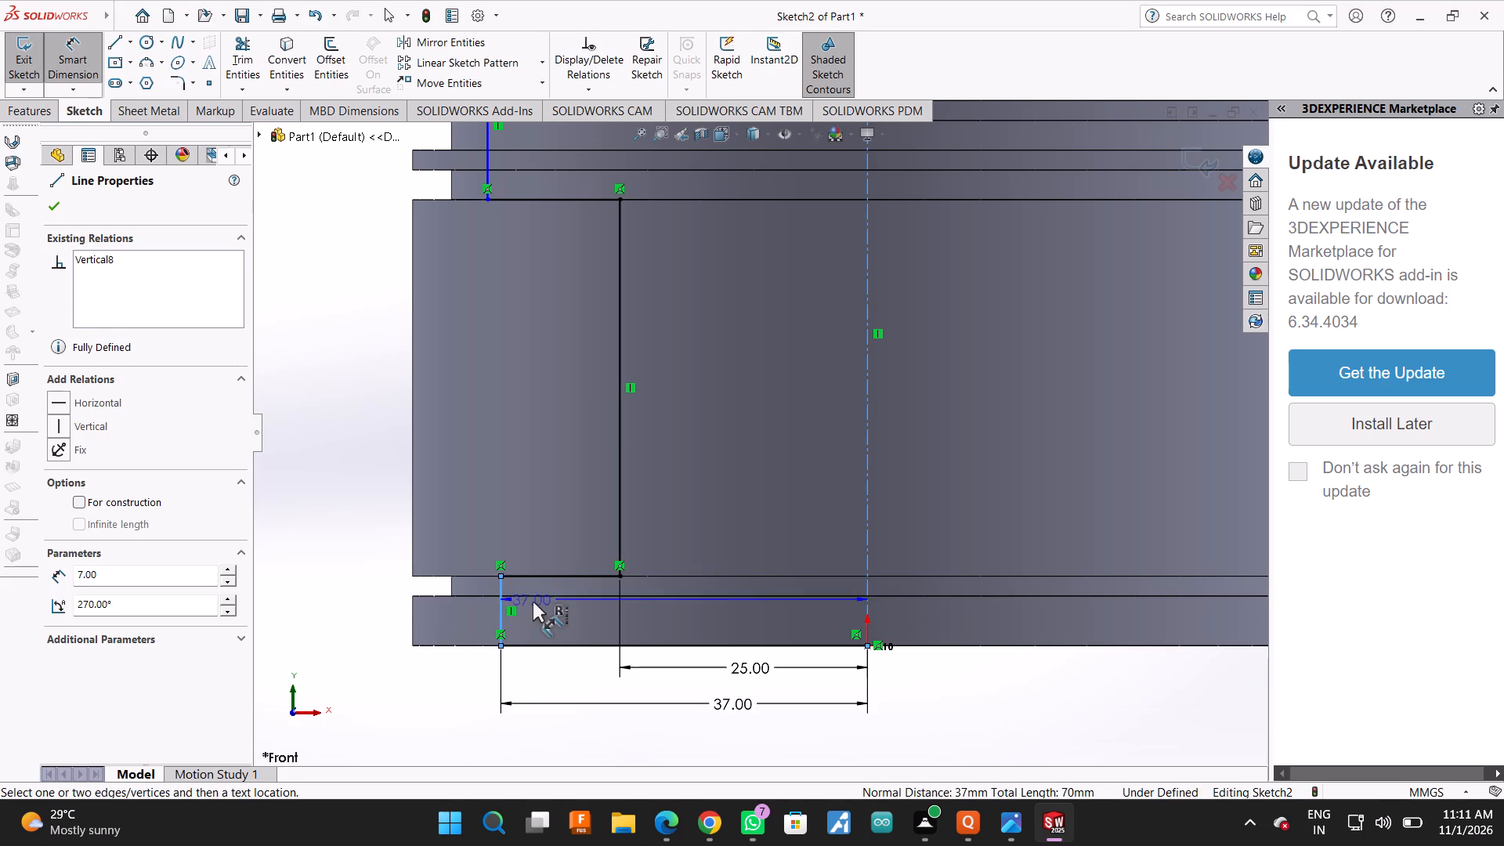
key("Escape")
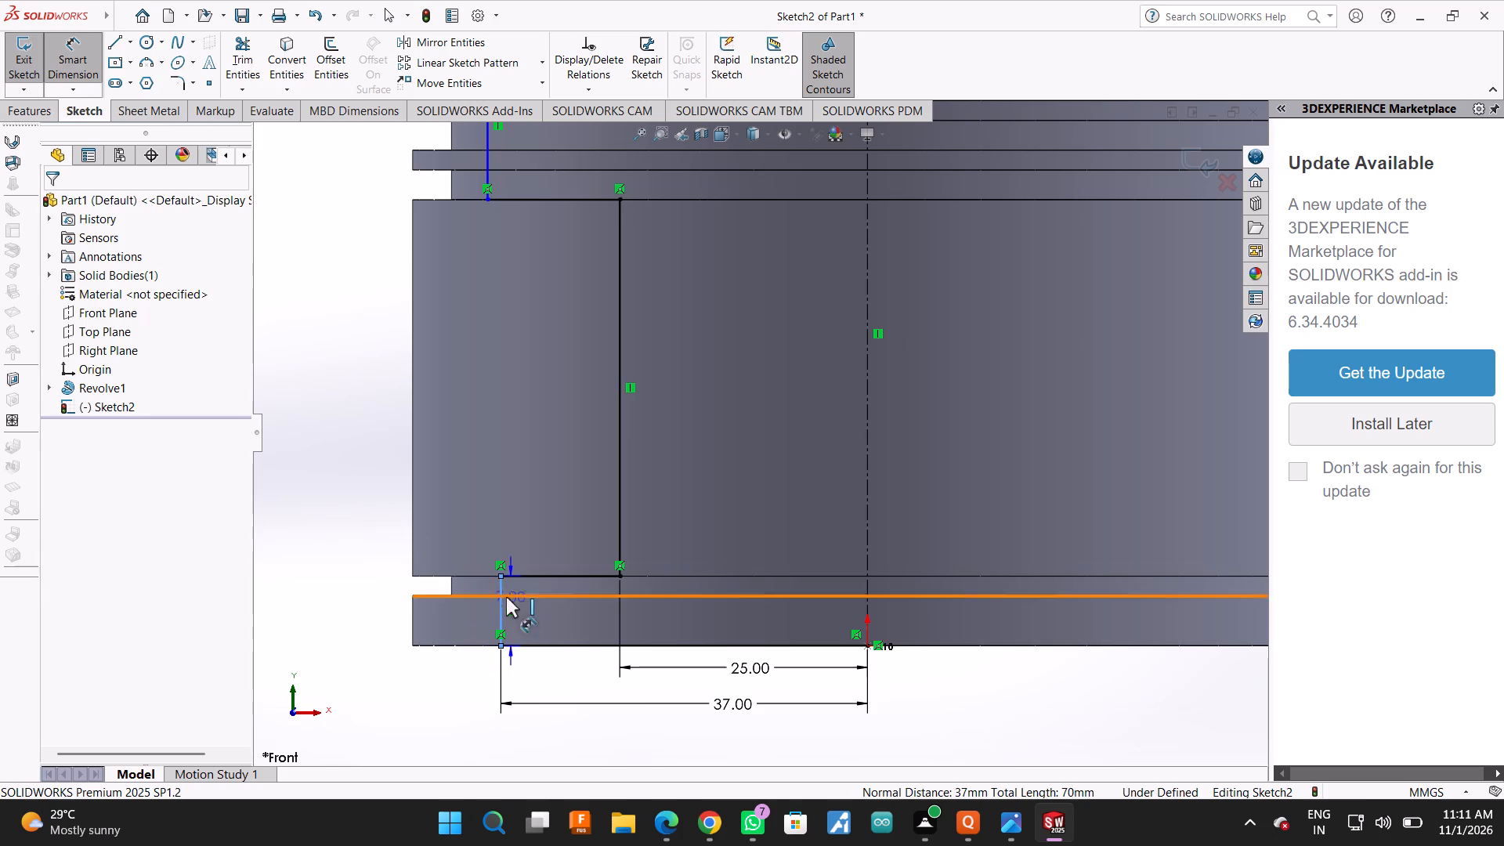
left_click(324, 617)
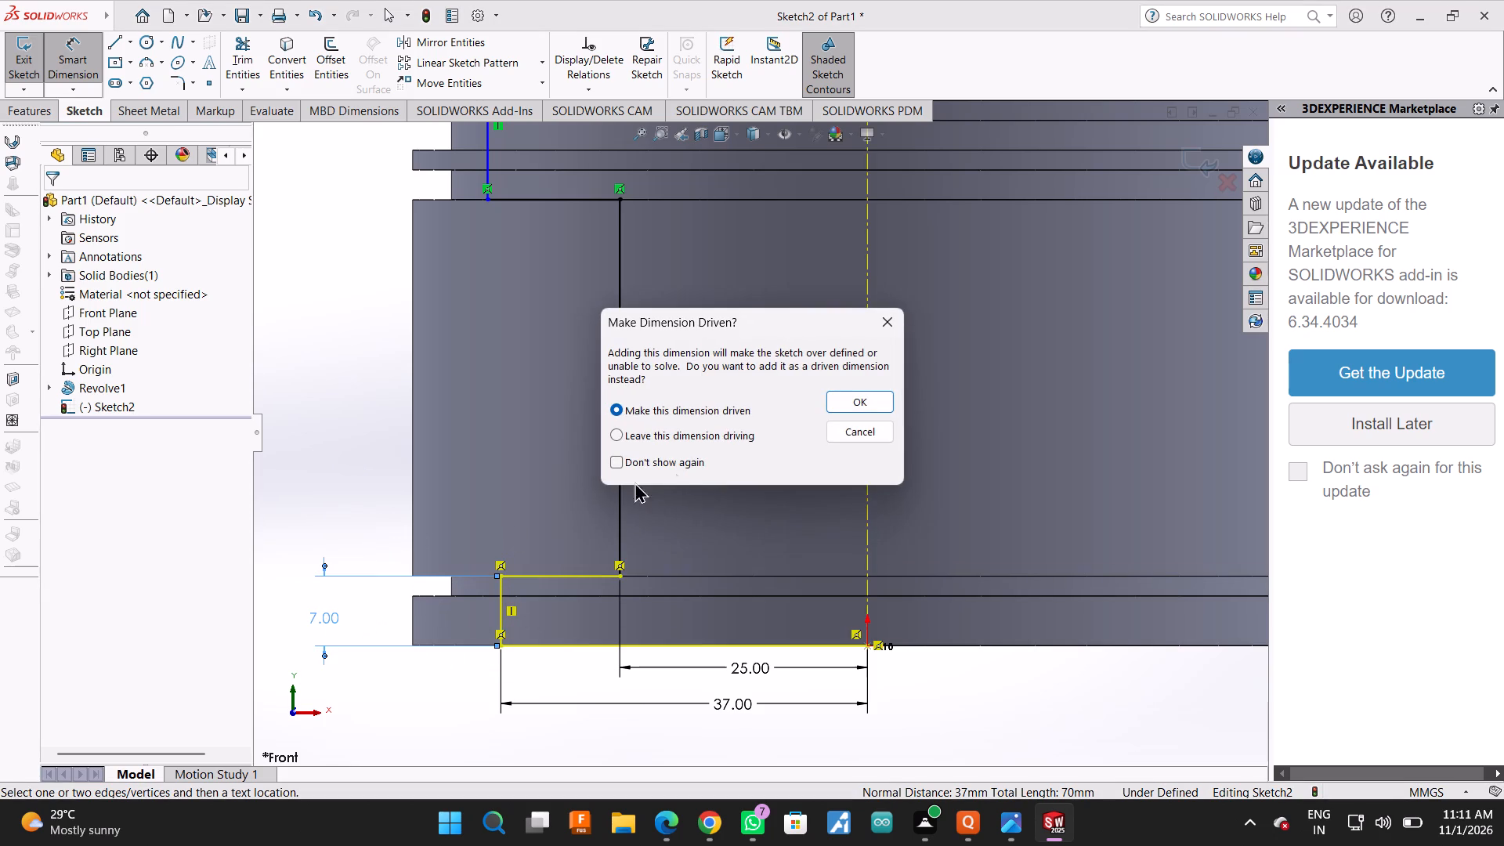
left_click(865, 408)
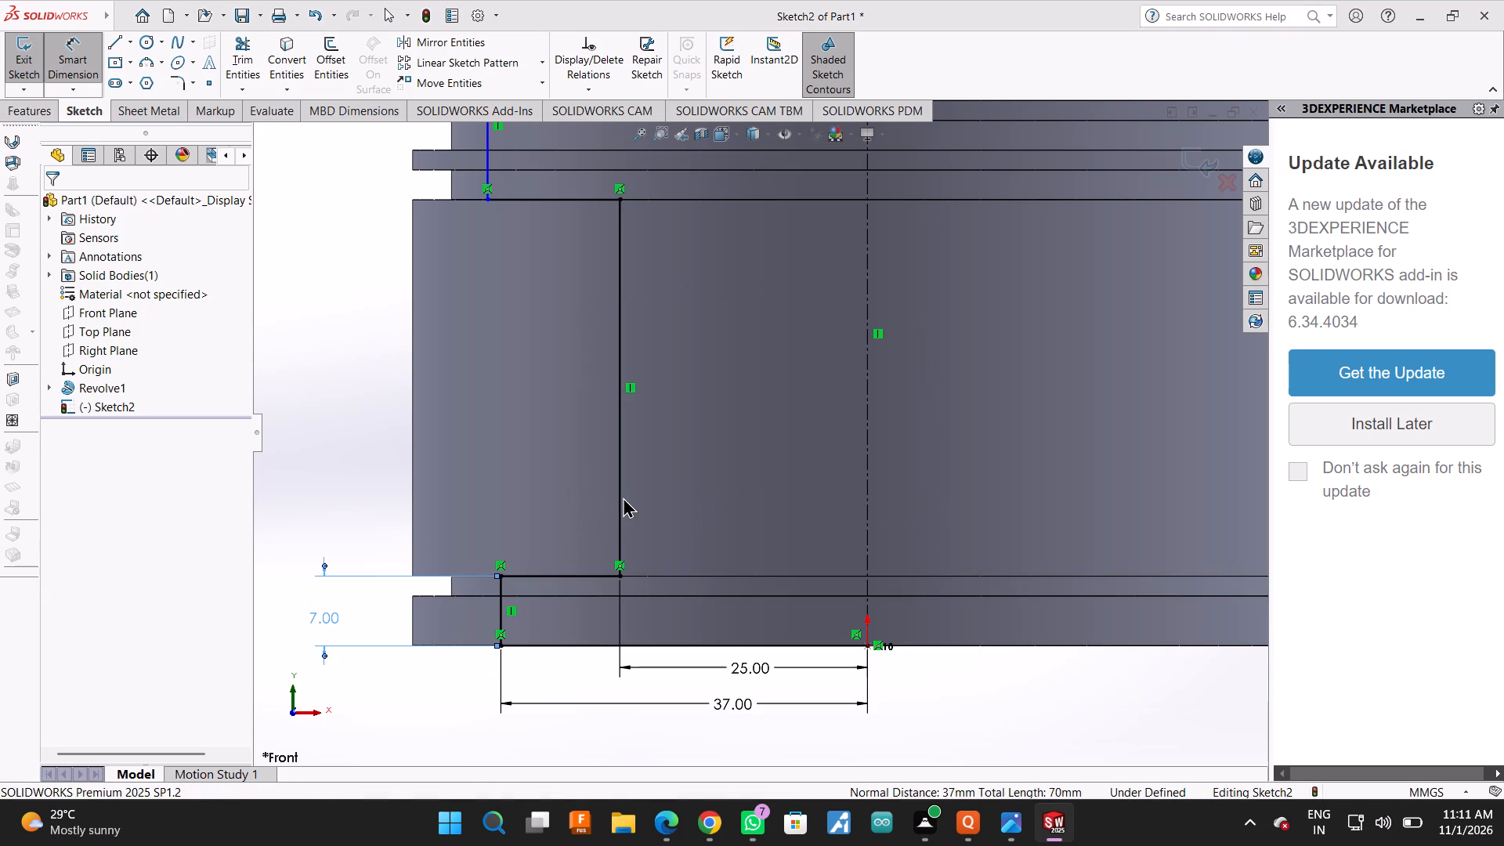
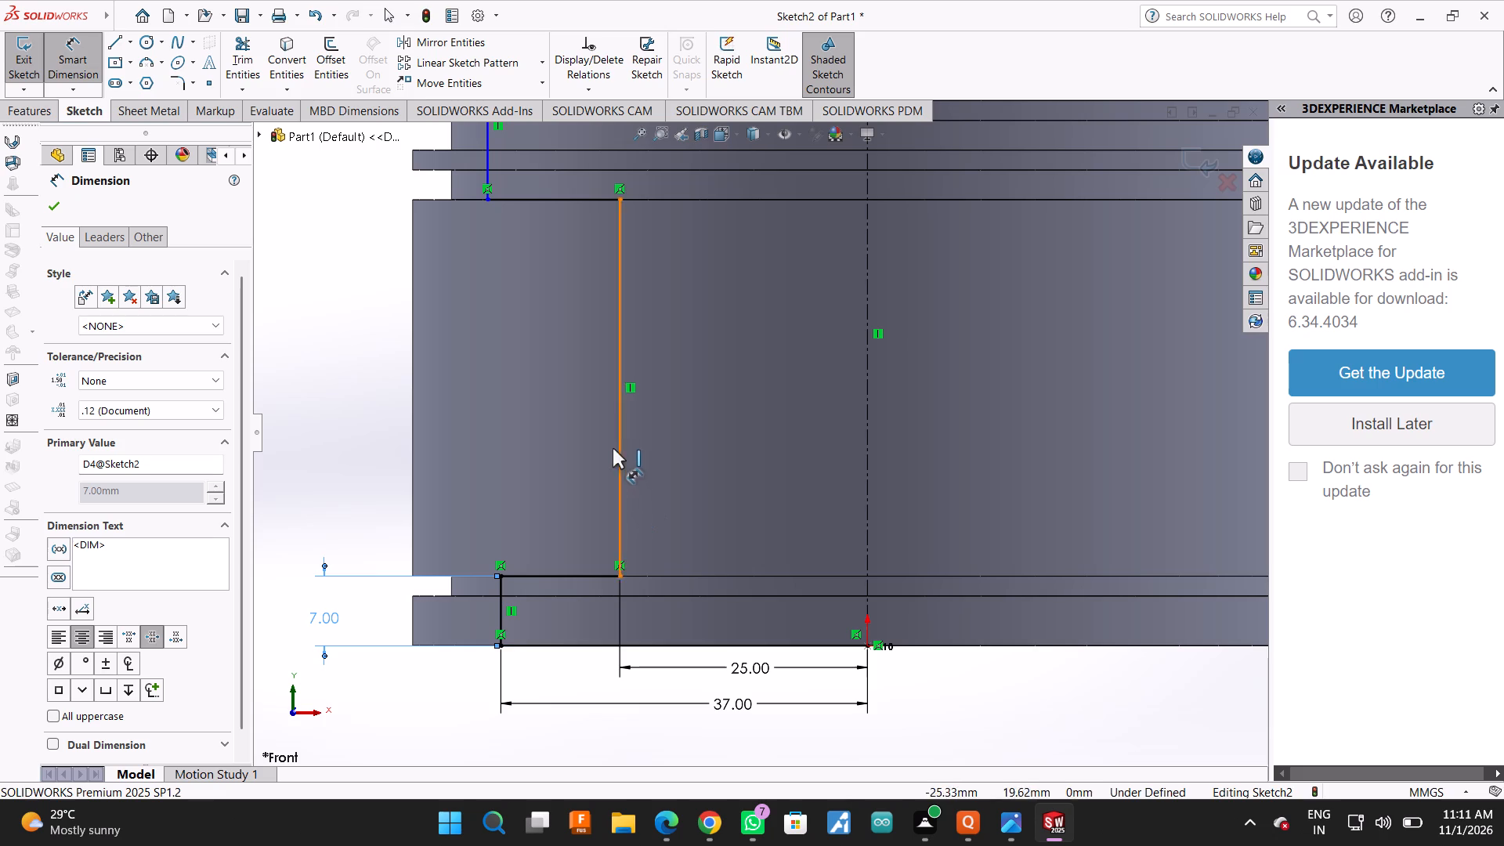
Dimension the height from the profile's bottom line to the horizontal line of its upper step, placing it outside the body as a driven dimension.
left_click(620, 450)
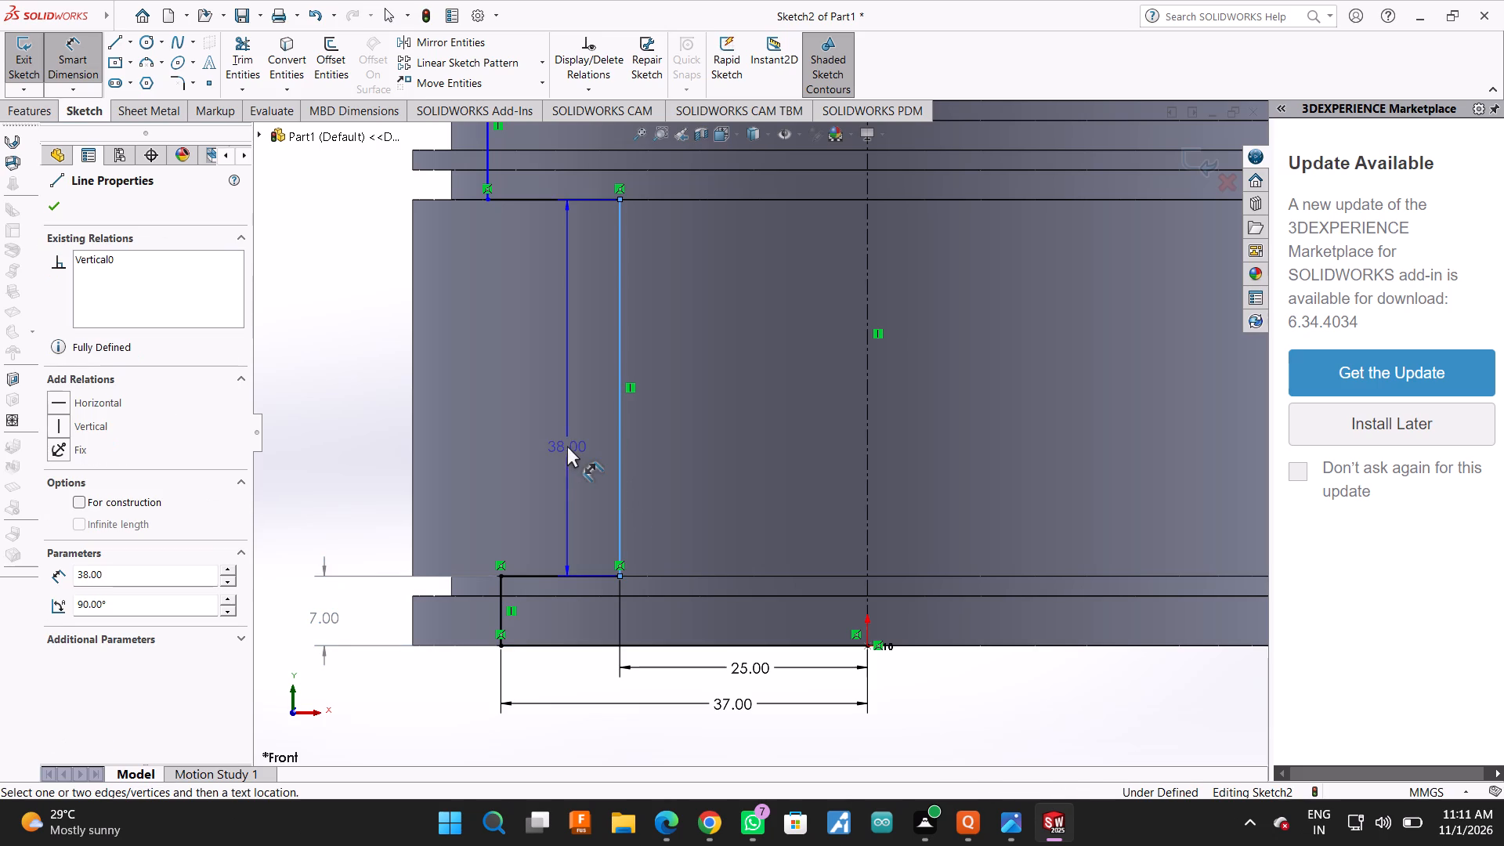
key("Escape")
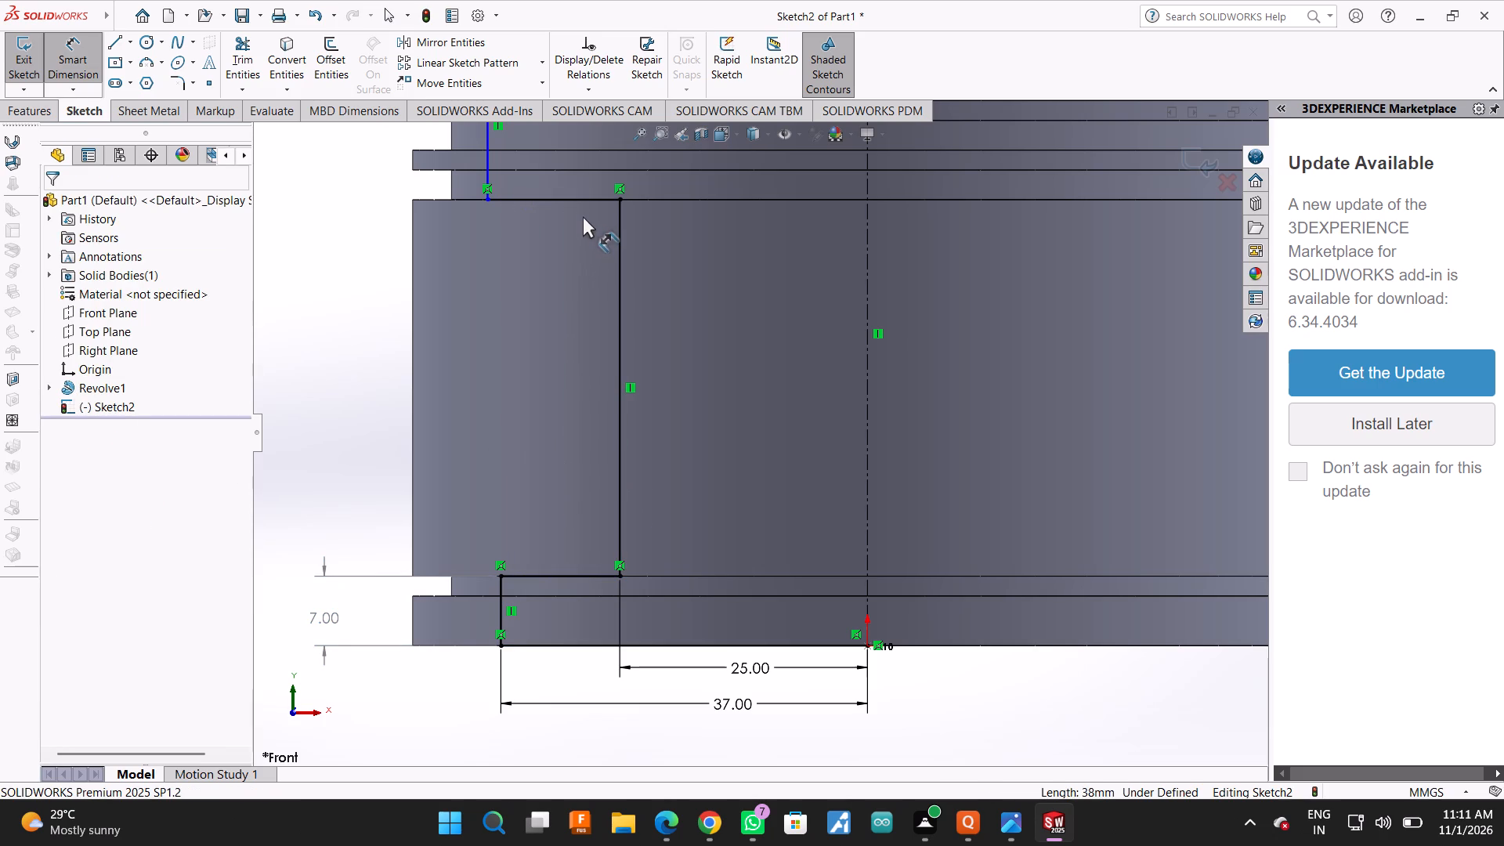
left_click(602, 199)
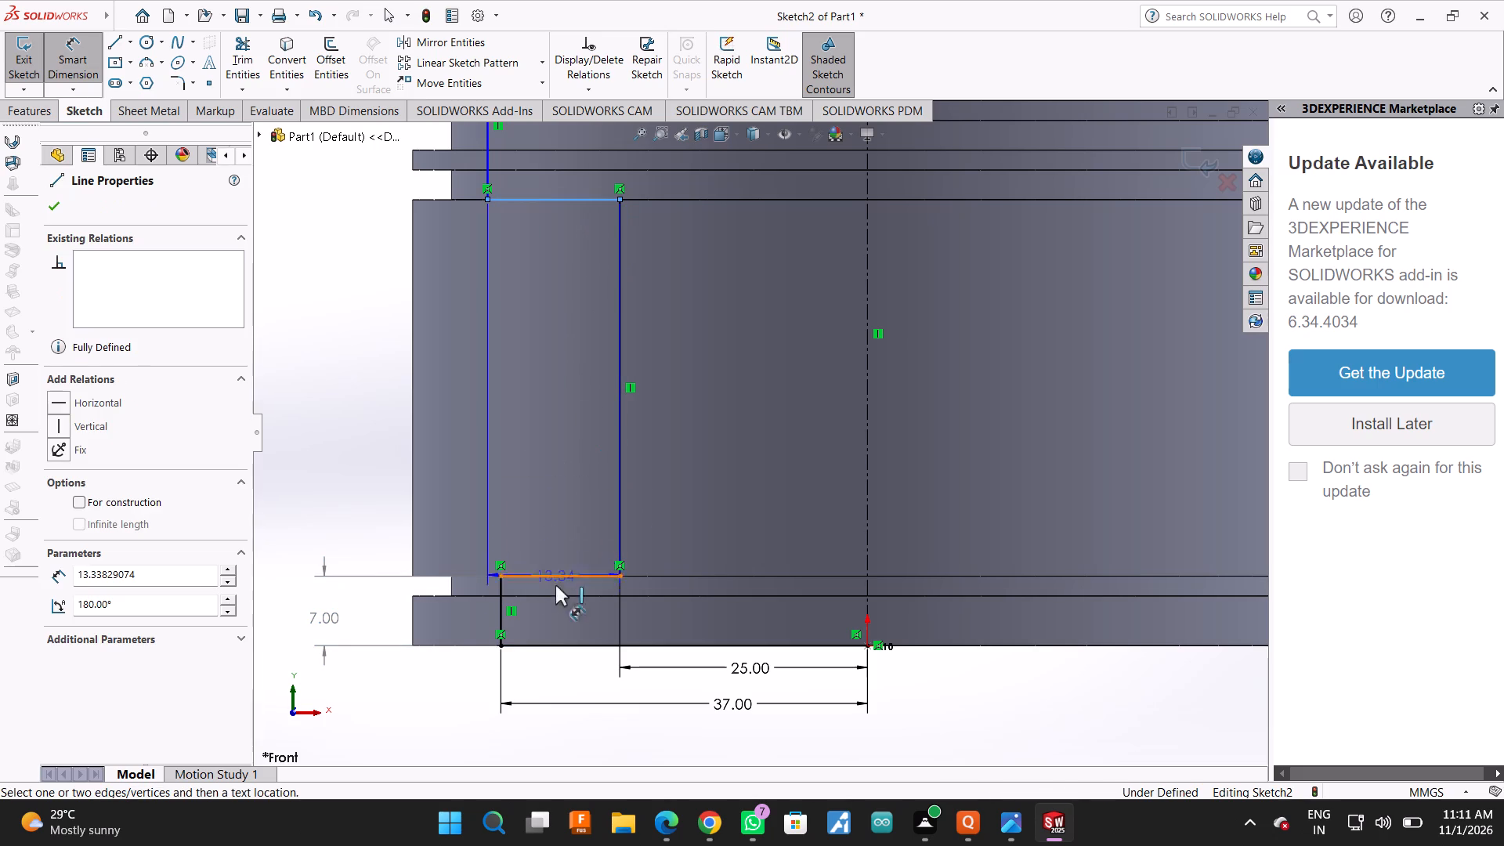
left_click(558, 644)
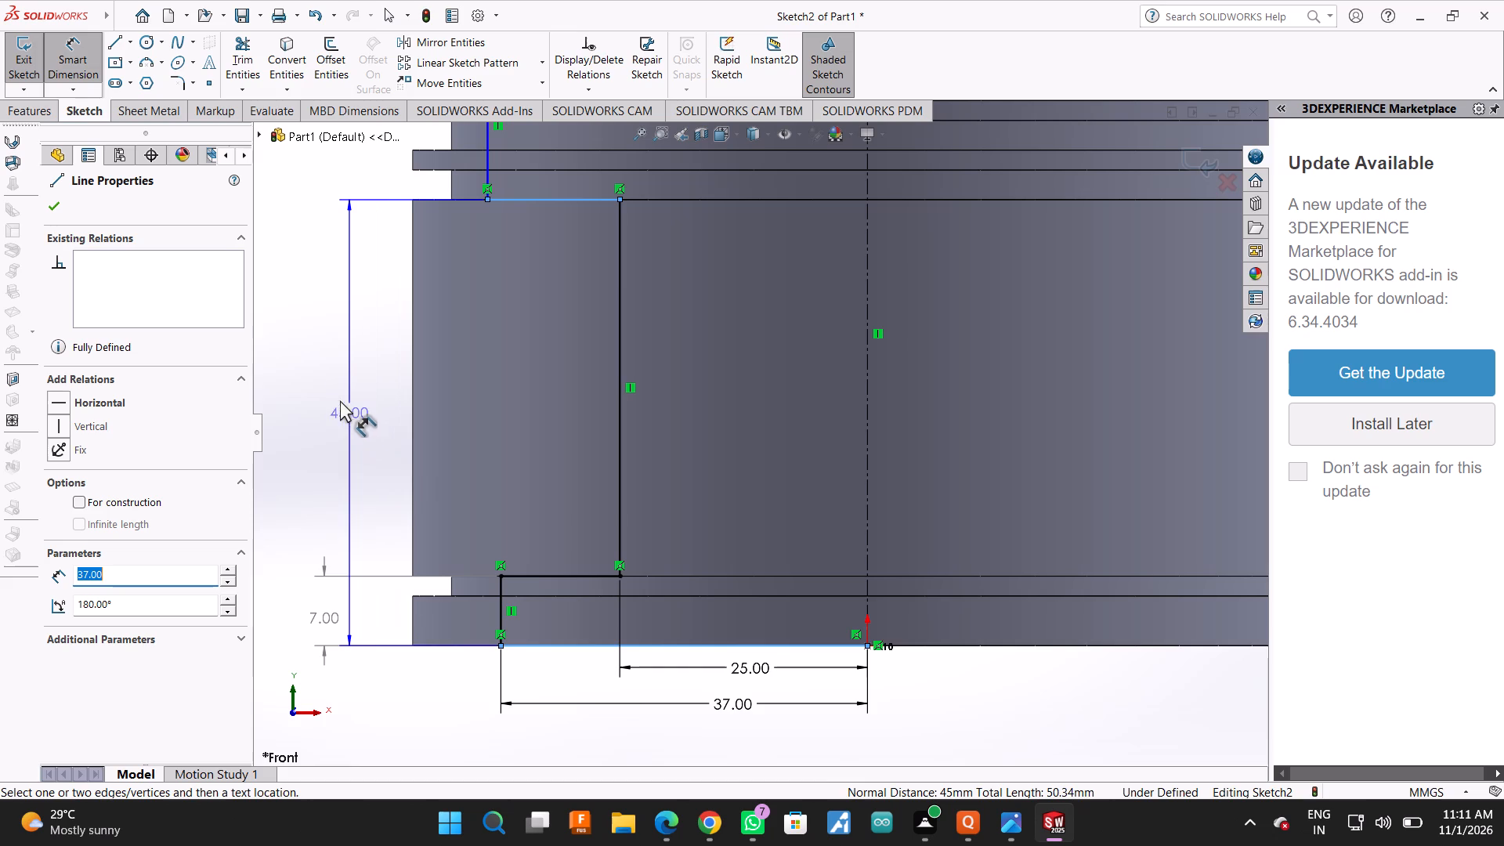
left_click(337, 396)
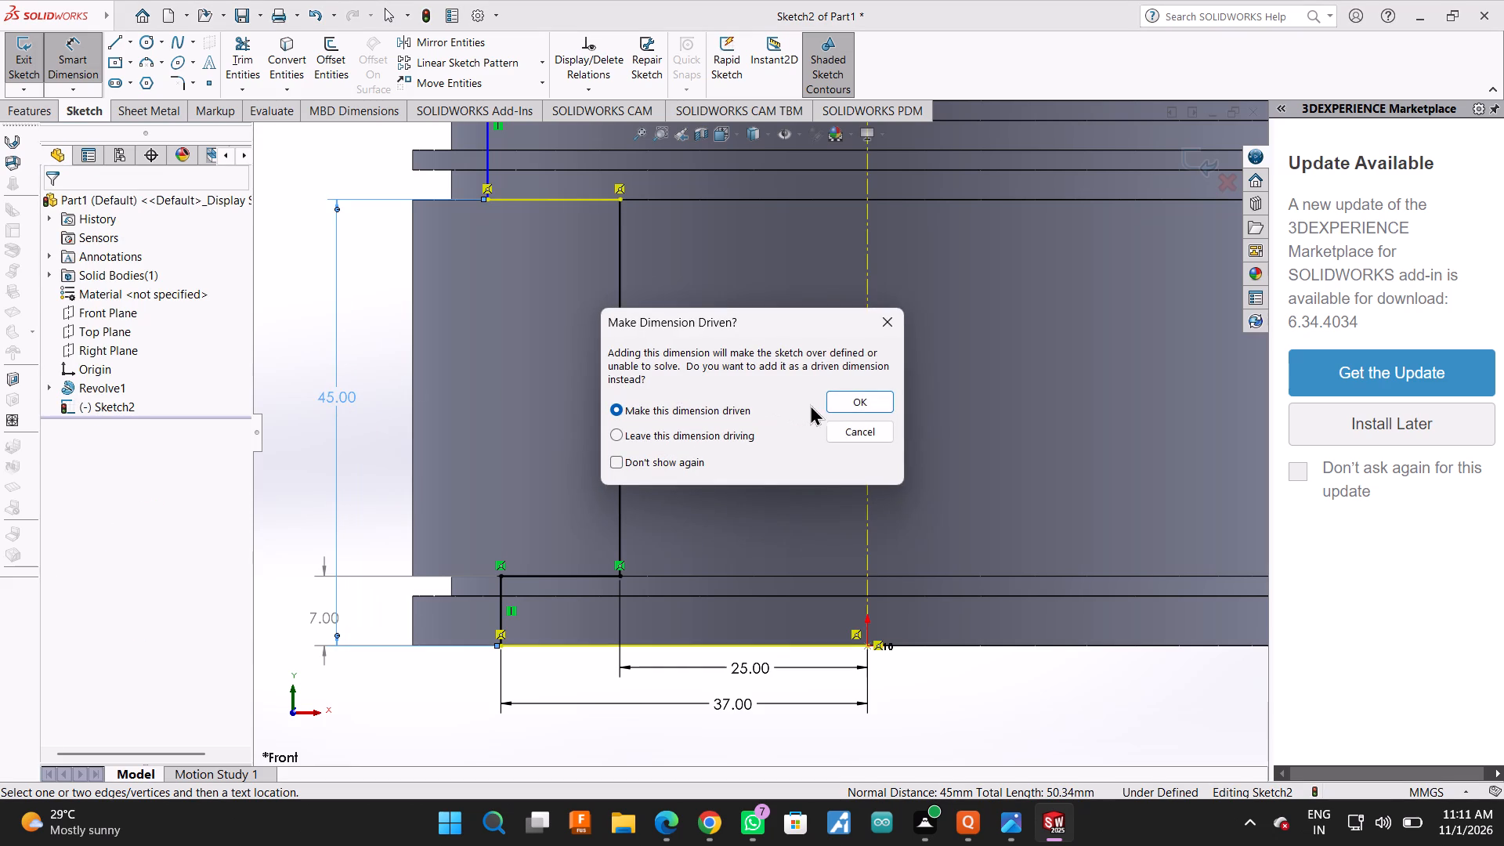
left_click(857, 405)
Dimension the horizontal distance from the profile's upper outer vertical line to the centerline, placing it below the existing 37 mm dimension.
scroll(490, 670, "up", 4)
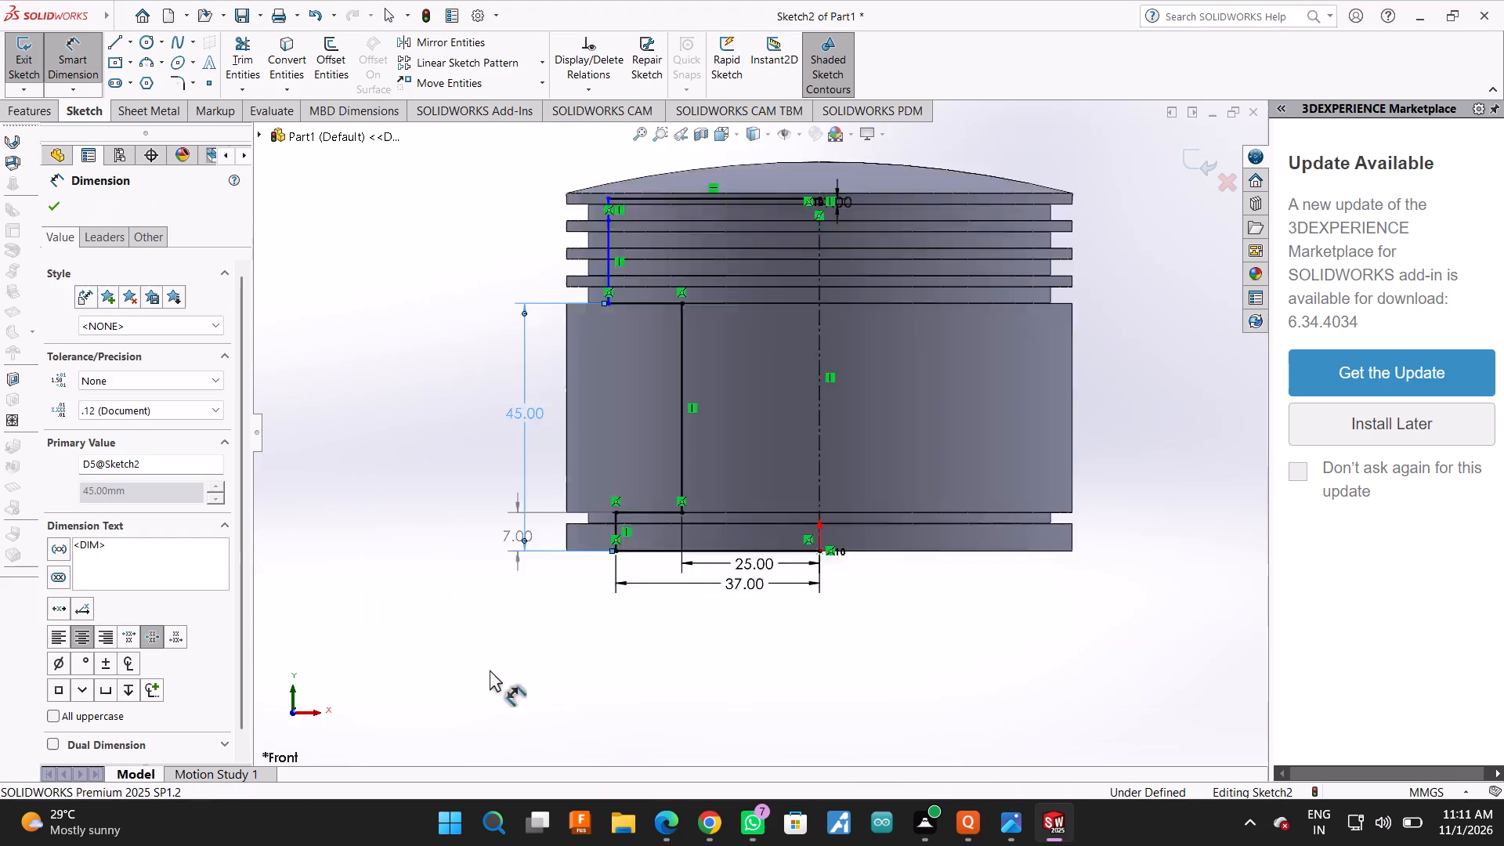
scroll(490, 670, "up", 2)
scroll(606, 366, "down", 2)
scroll(729, 301, "down", 4)
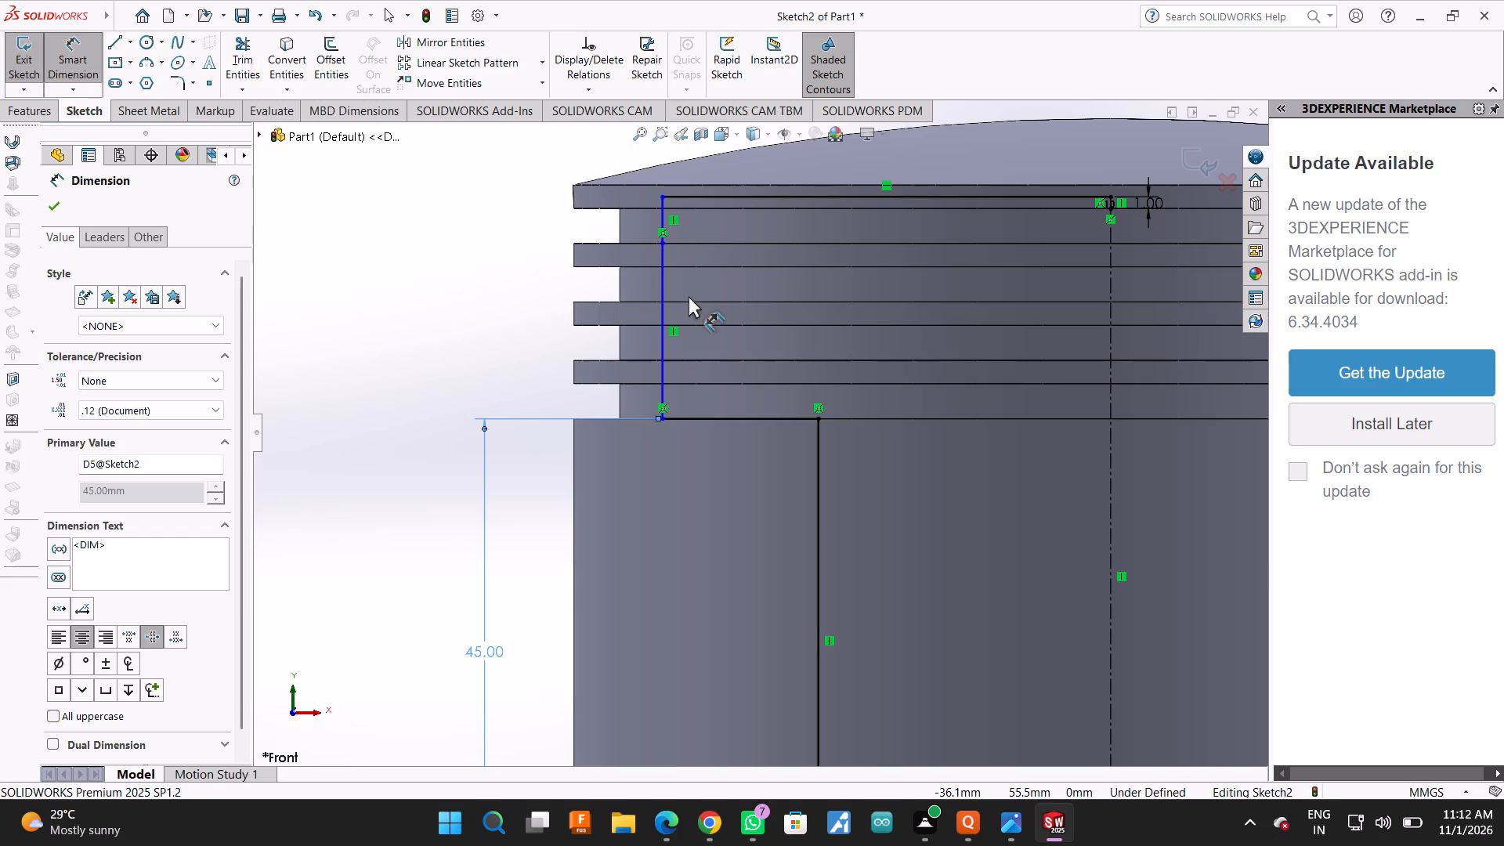
scroll(689, 296, "up", 2)
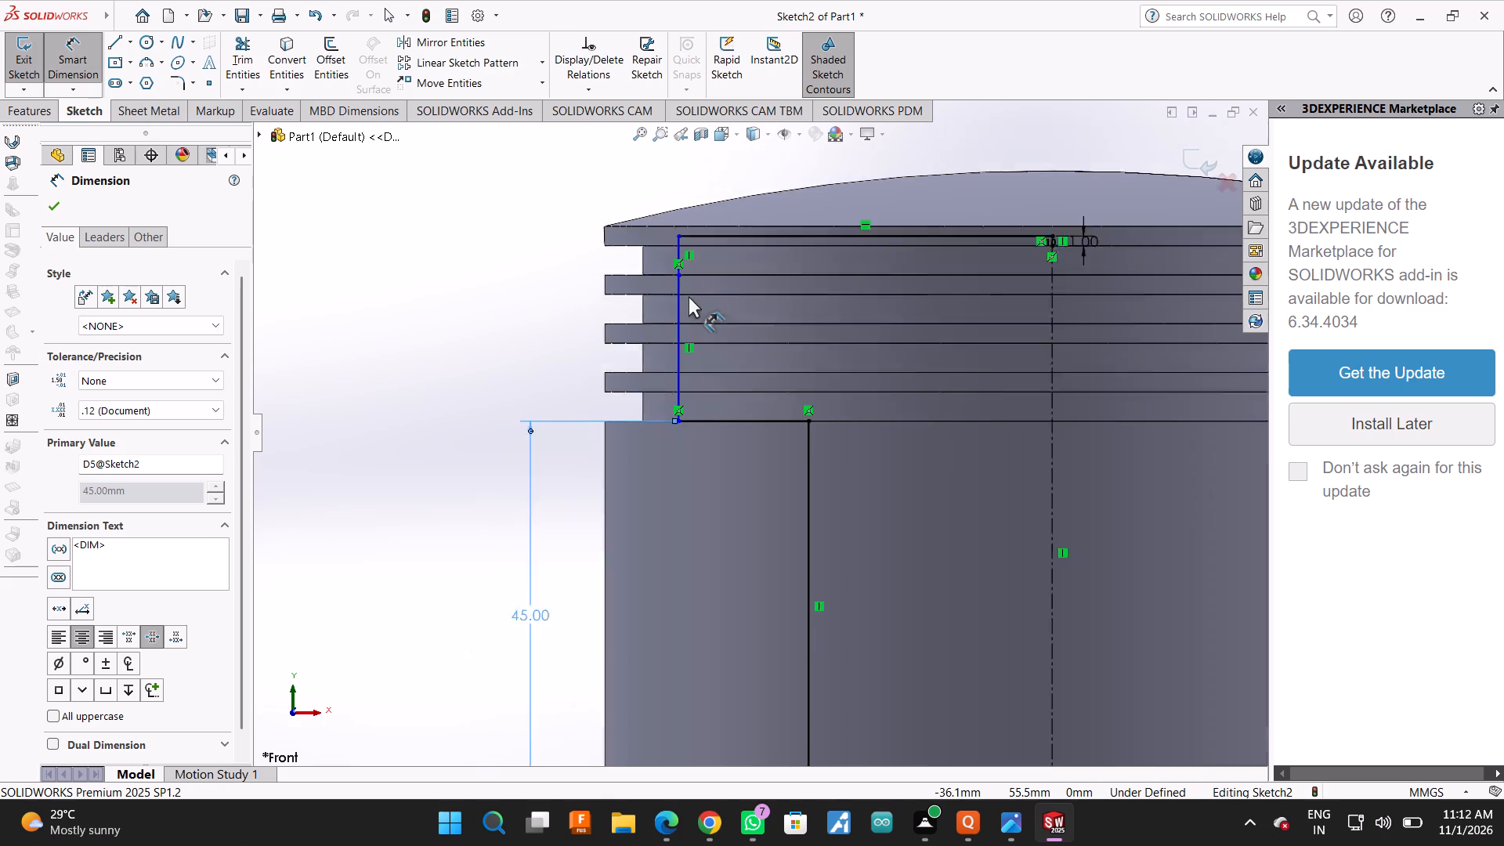
scroll(689, 296, "up", 3)
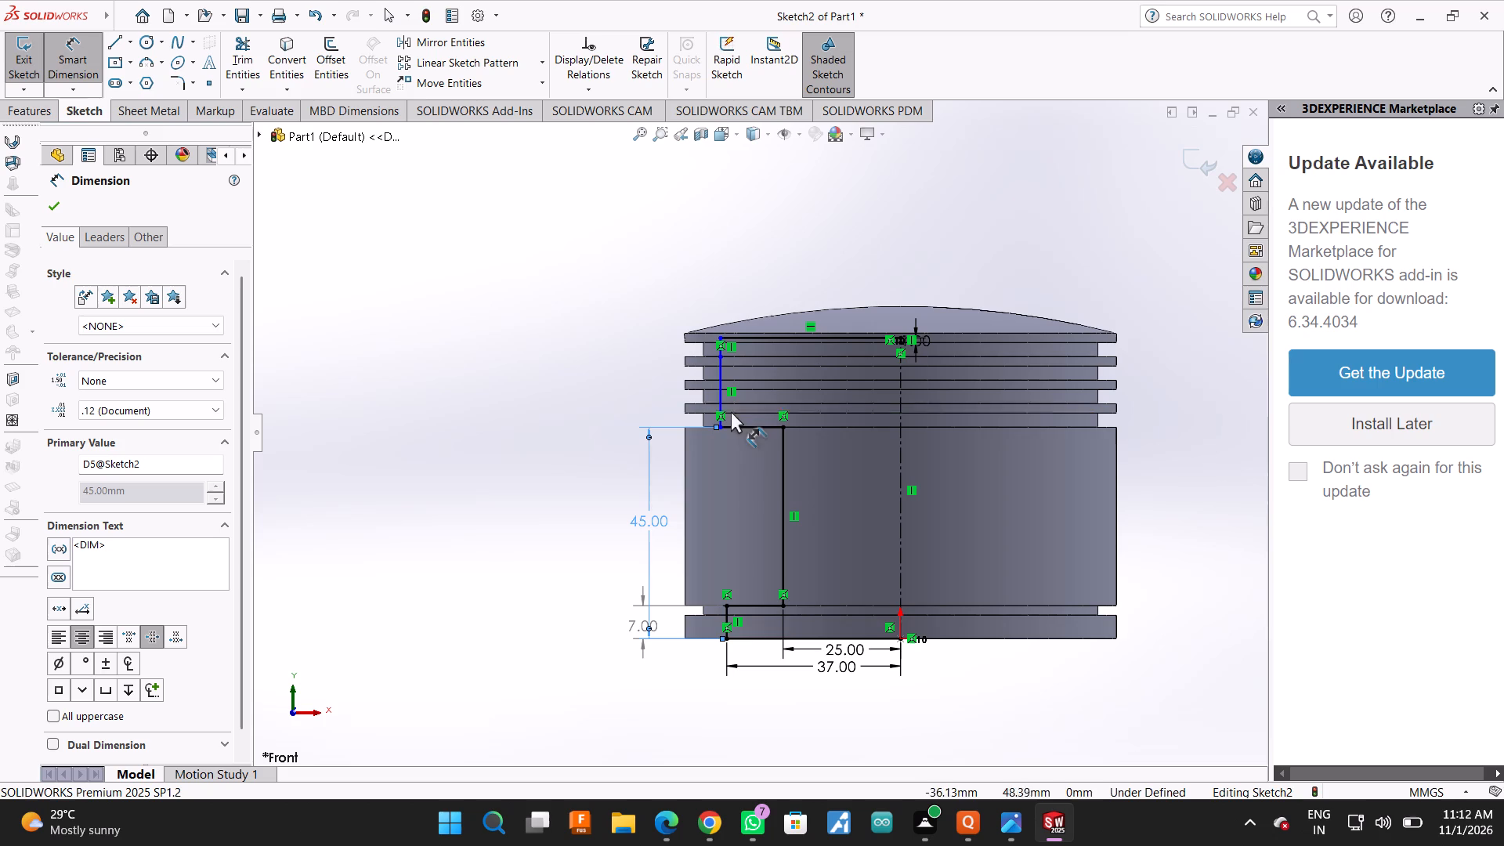
left_click(720, 384)
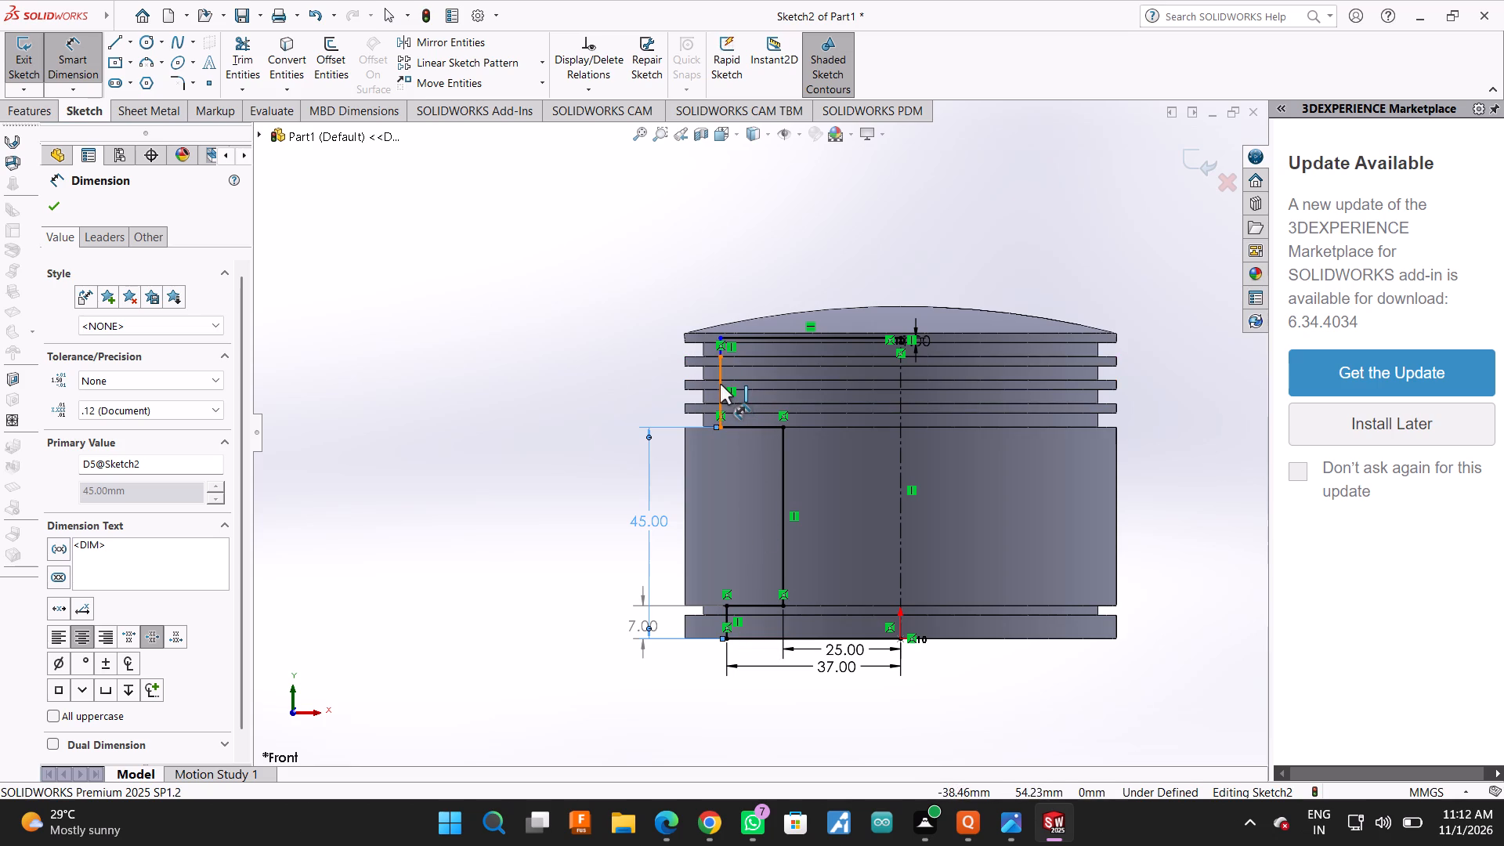
left_click(905, 403)
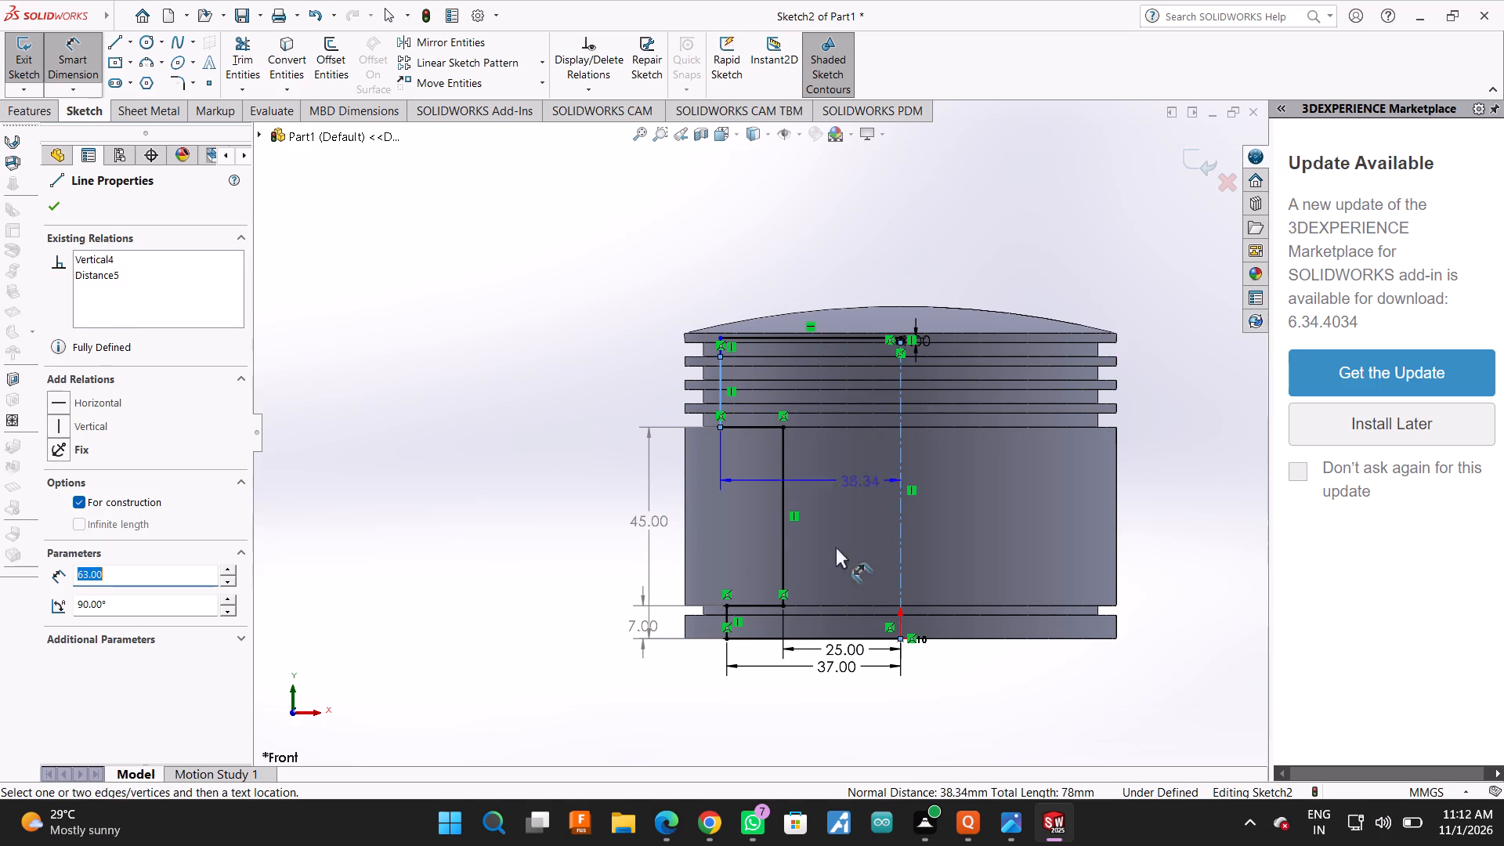
left_click(813, 693)
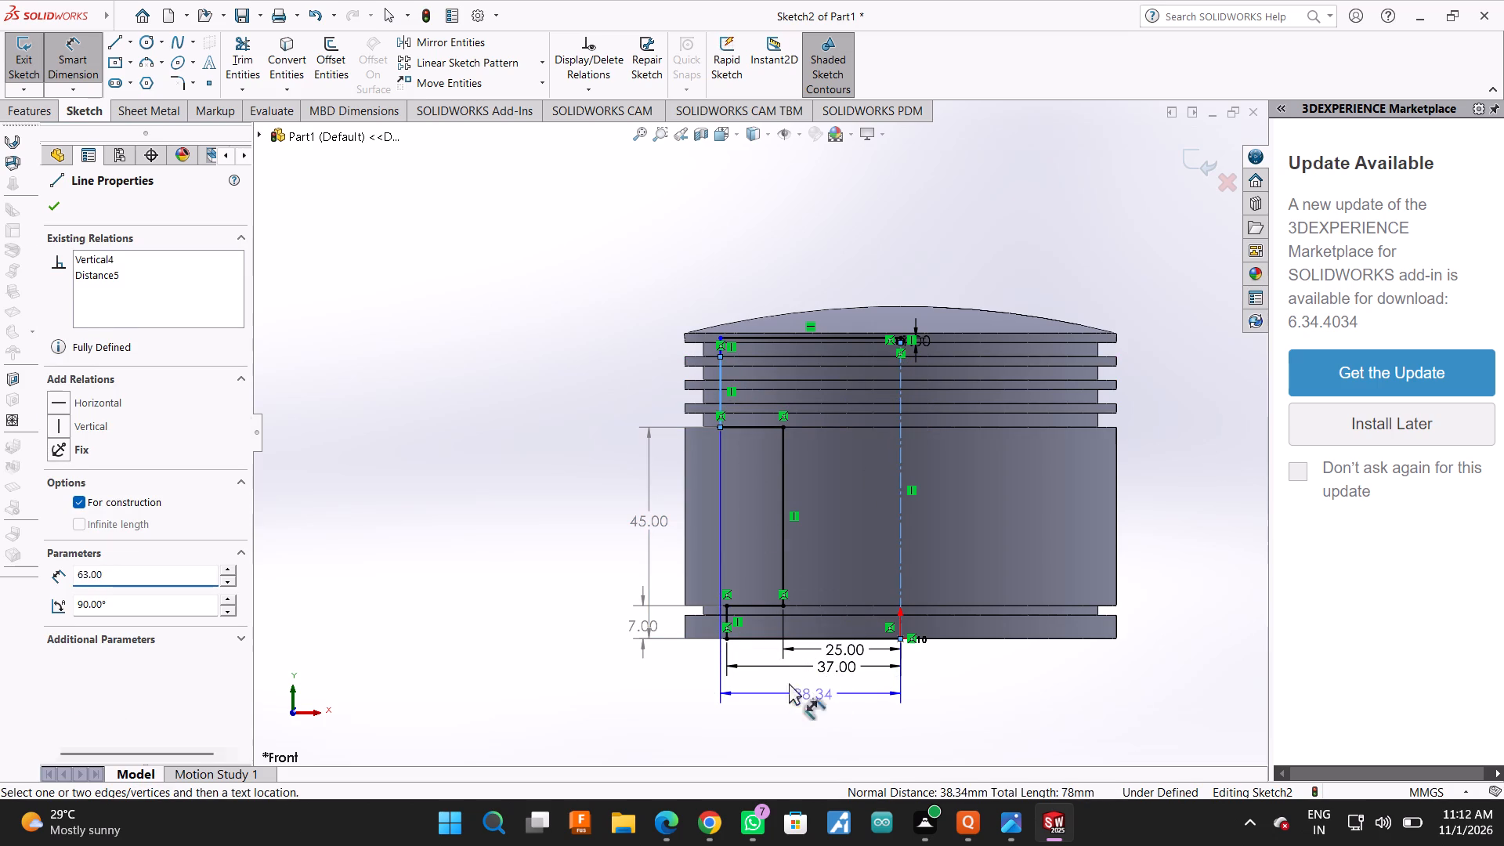
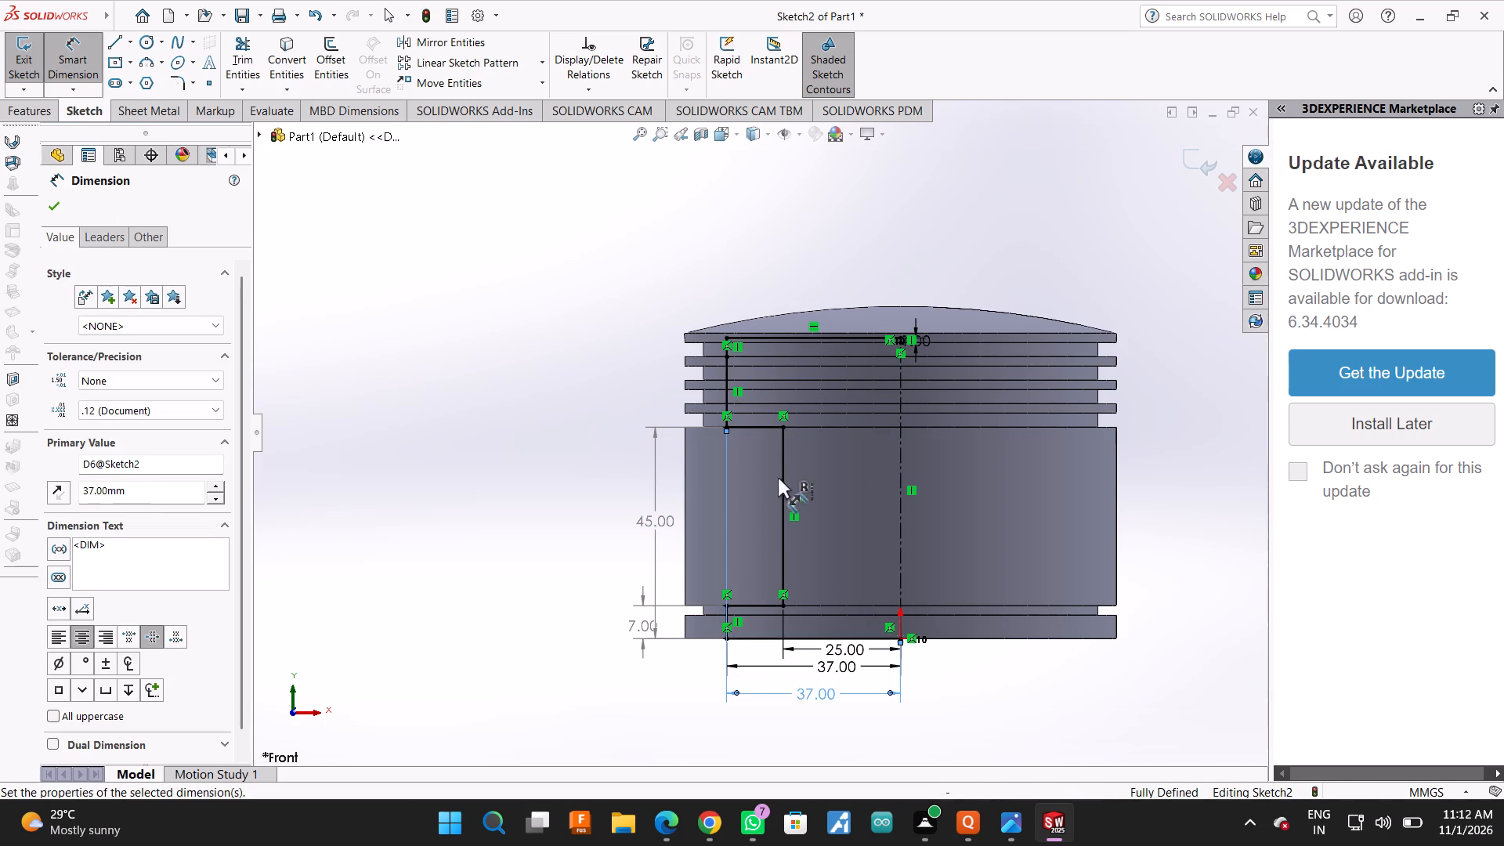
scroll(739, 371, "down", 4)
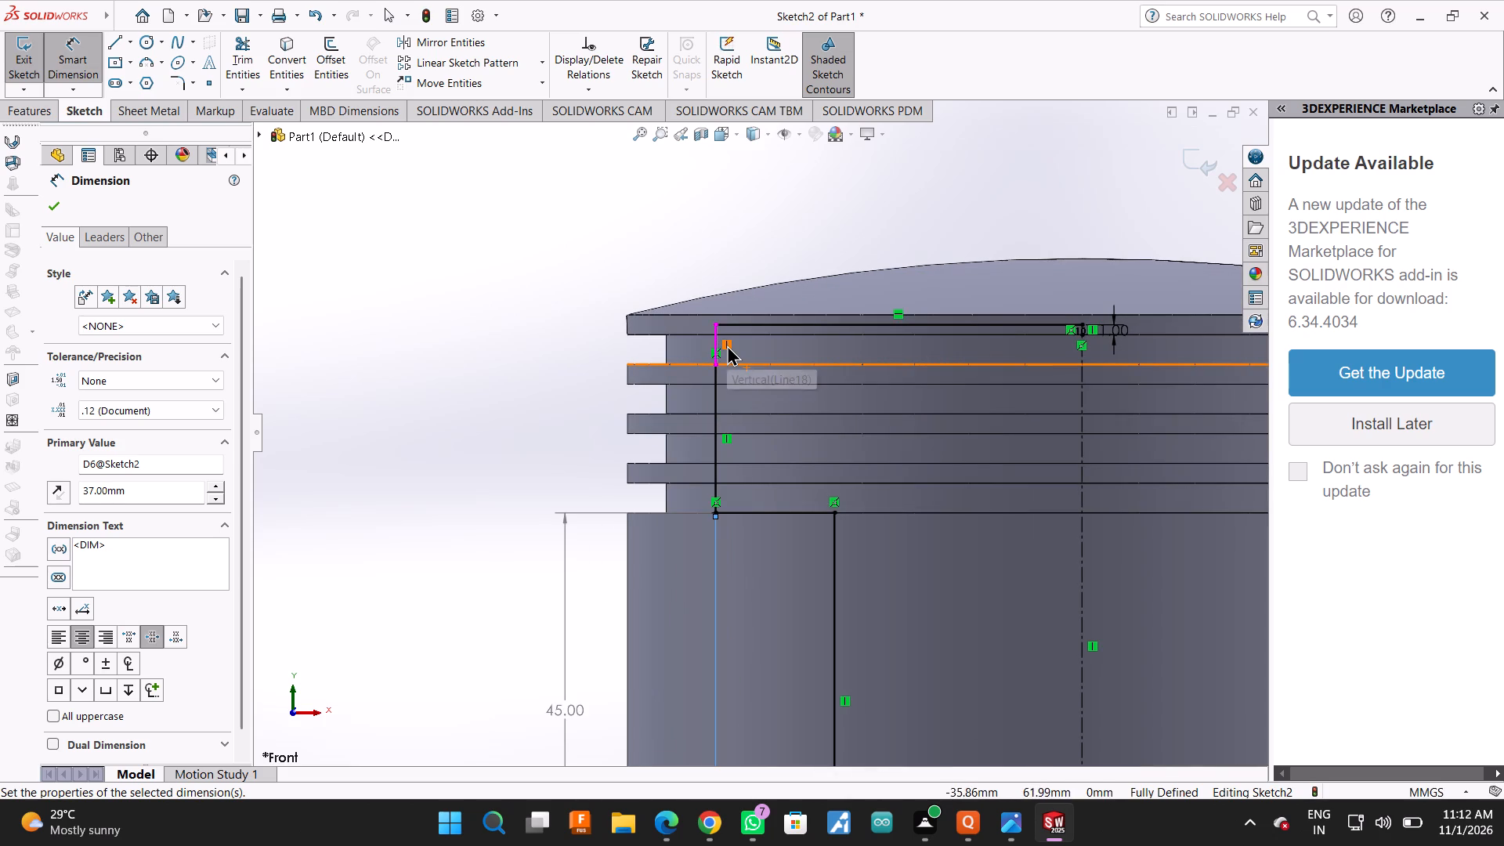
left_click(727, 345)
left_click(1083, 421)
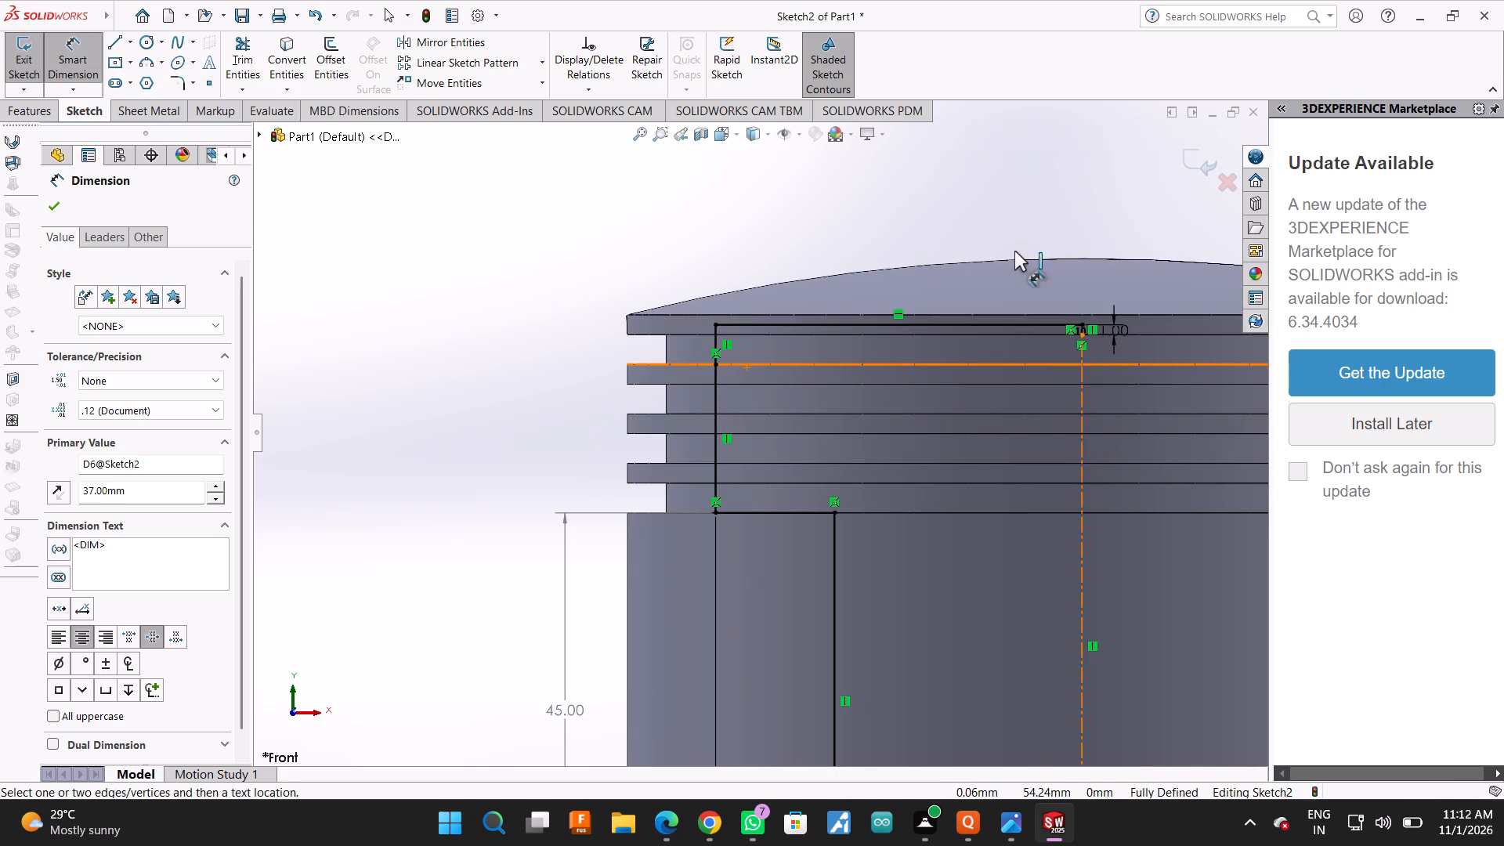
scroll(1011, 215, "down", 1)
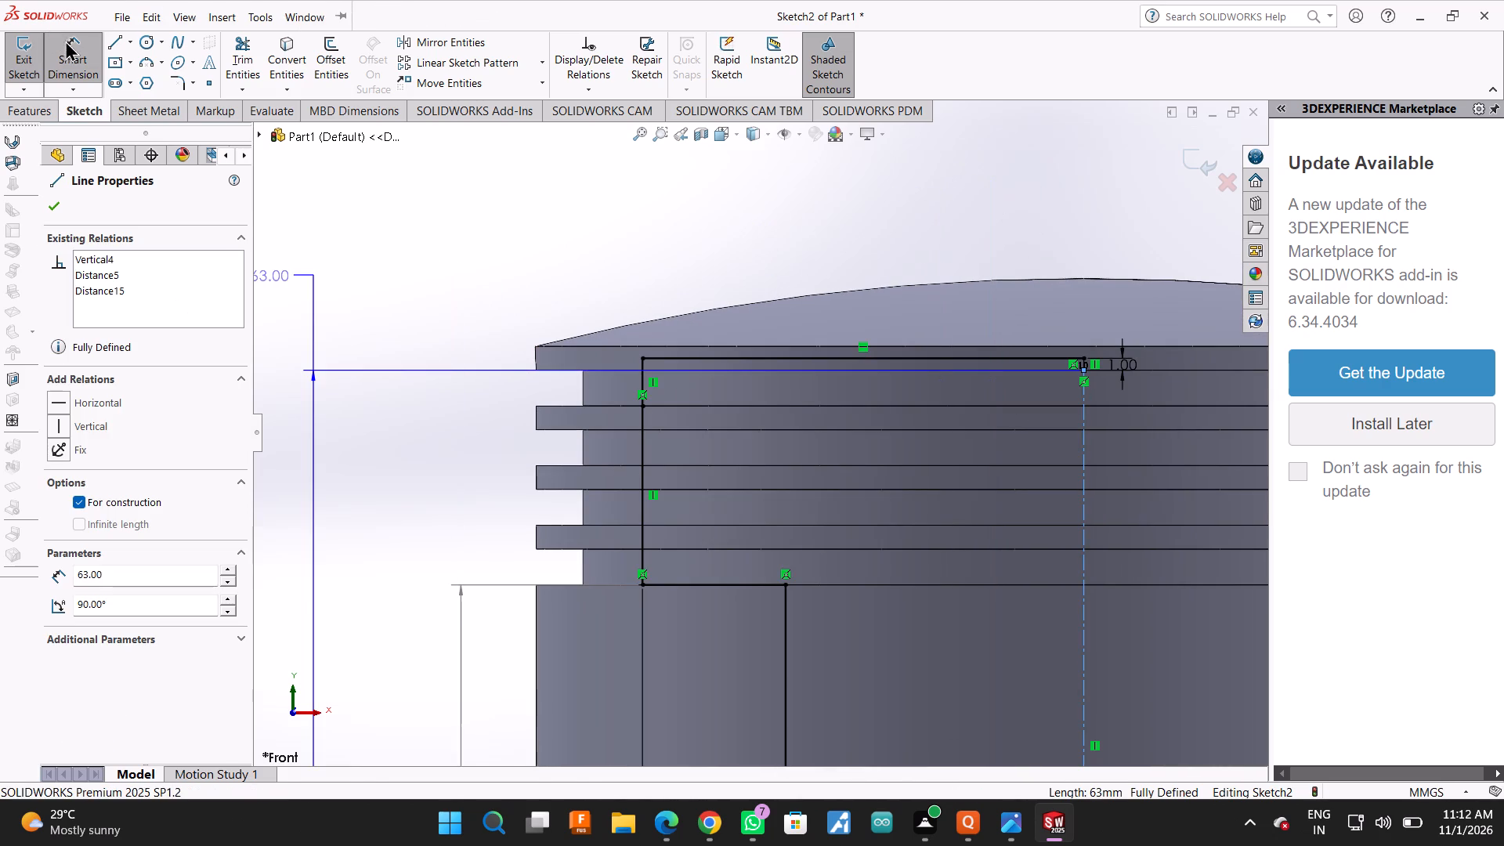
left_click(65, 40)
Dimension the horizontal distance from the profile's short upper outer vertical line to the centerline, placing it above the crown as a driven dimension.
left_click(67, 40)
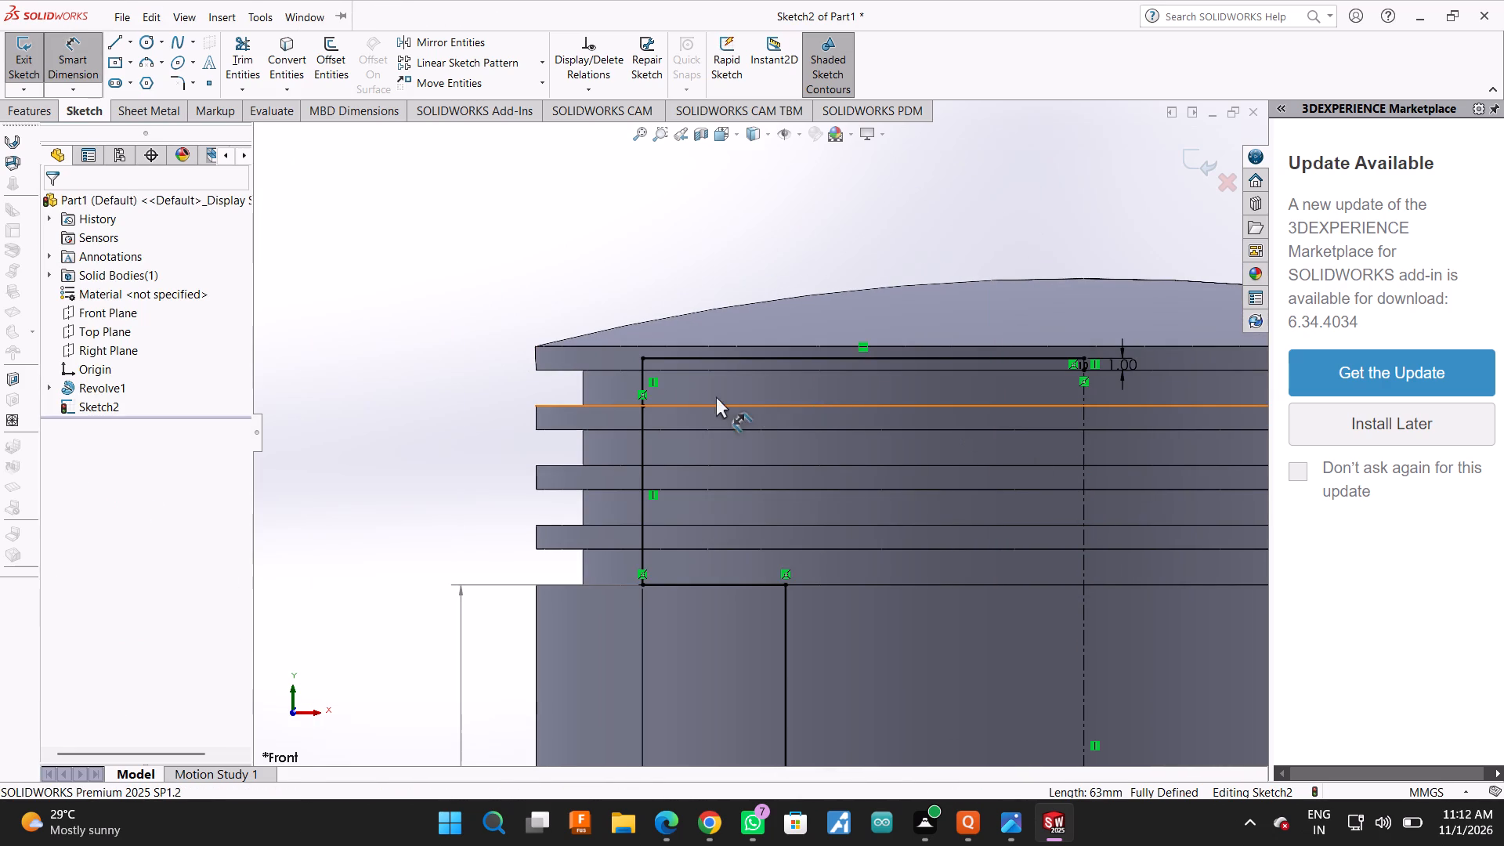
left_click(643, 379)
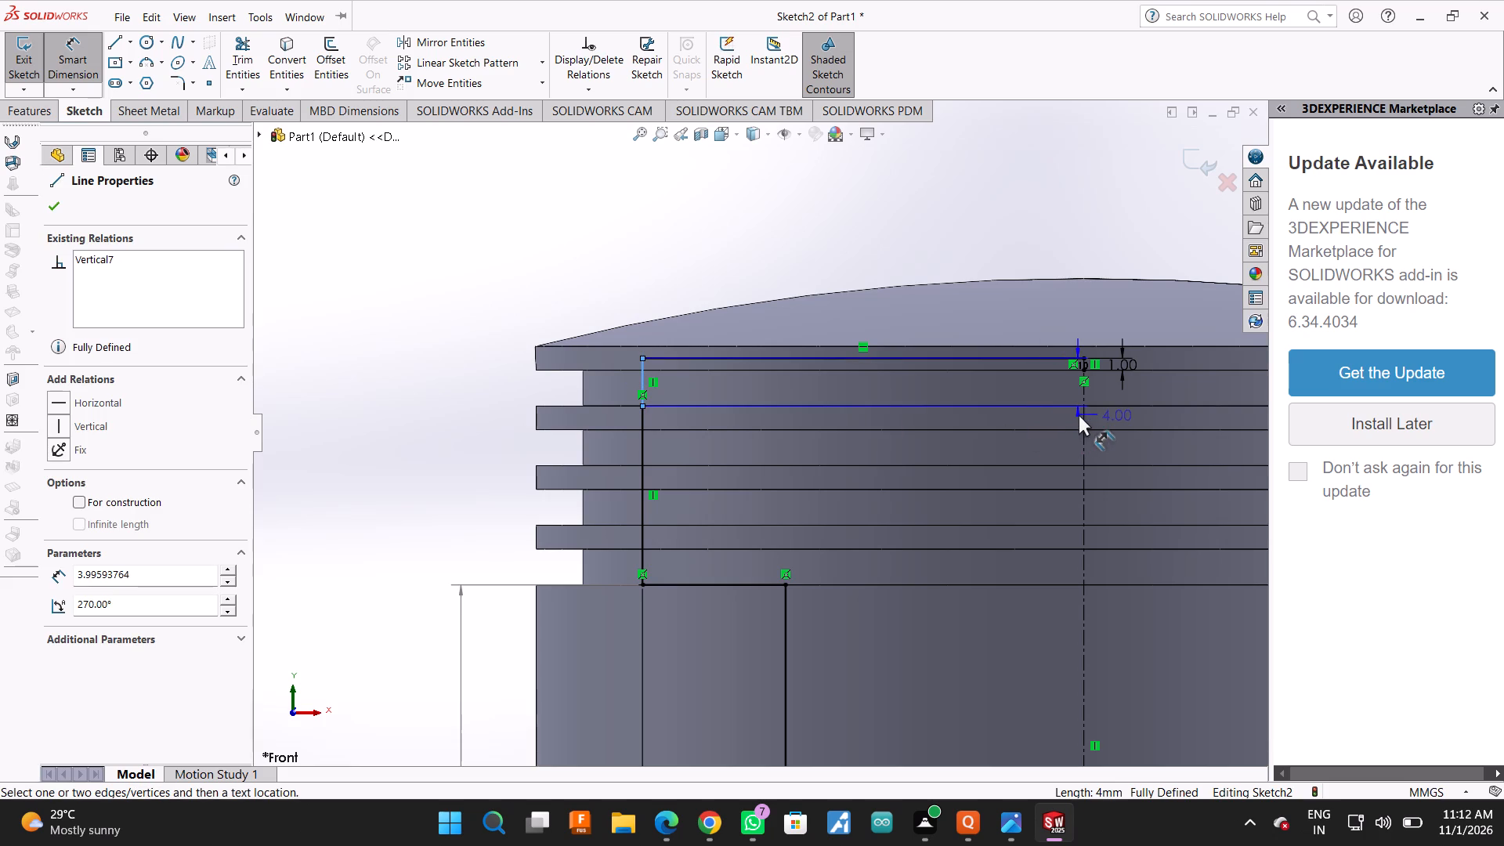
left_click(1083, 414)
left_click(981, 197)
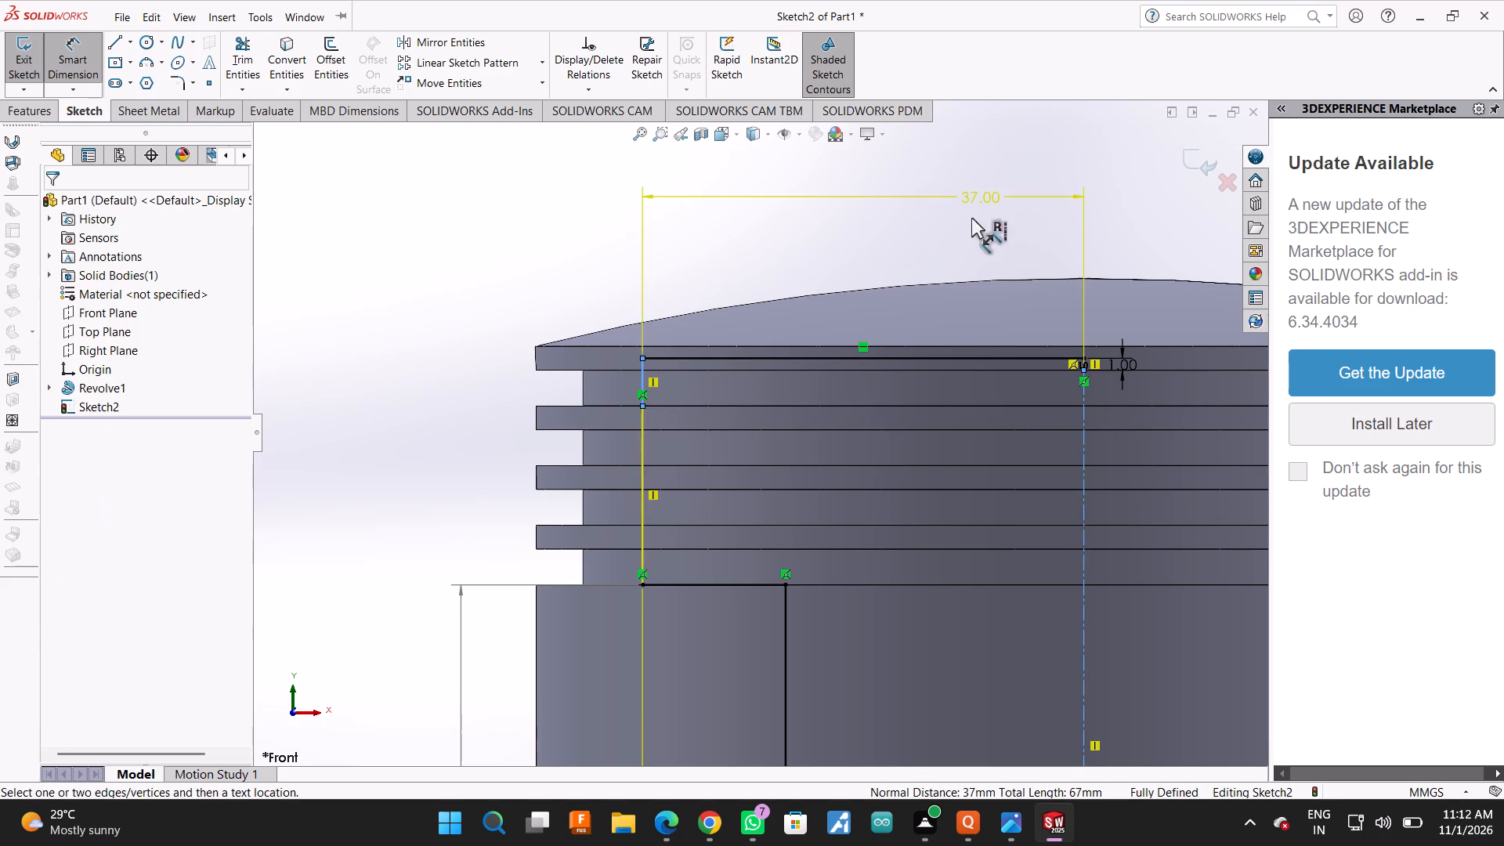
left_click(835, 400)
scroll(888, 473, "up", 7)
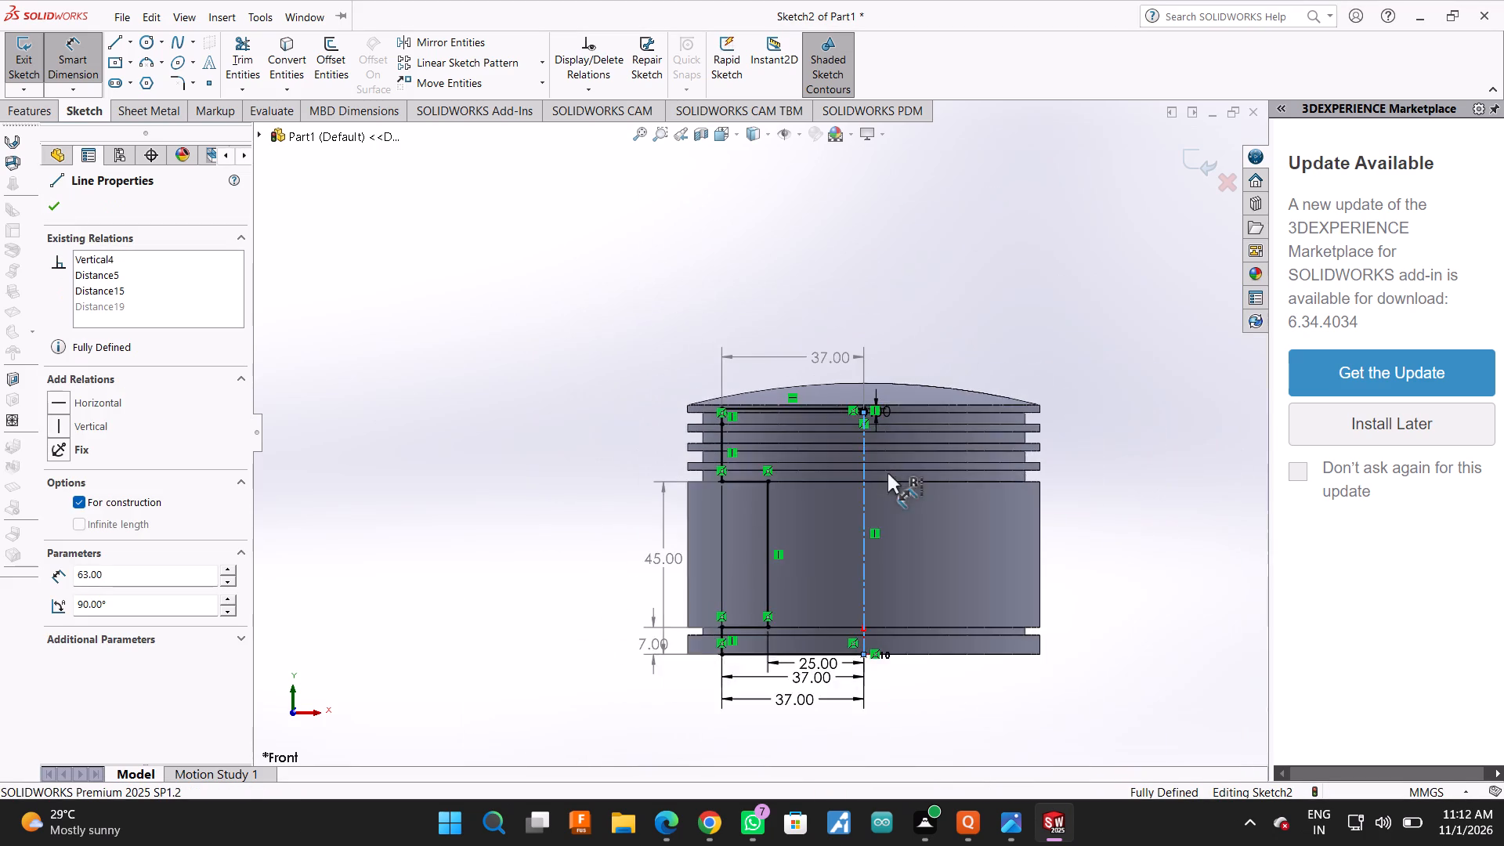
scroll(893, 475, "up", 2)
scroll(764, 613, "down", 5)
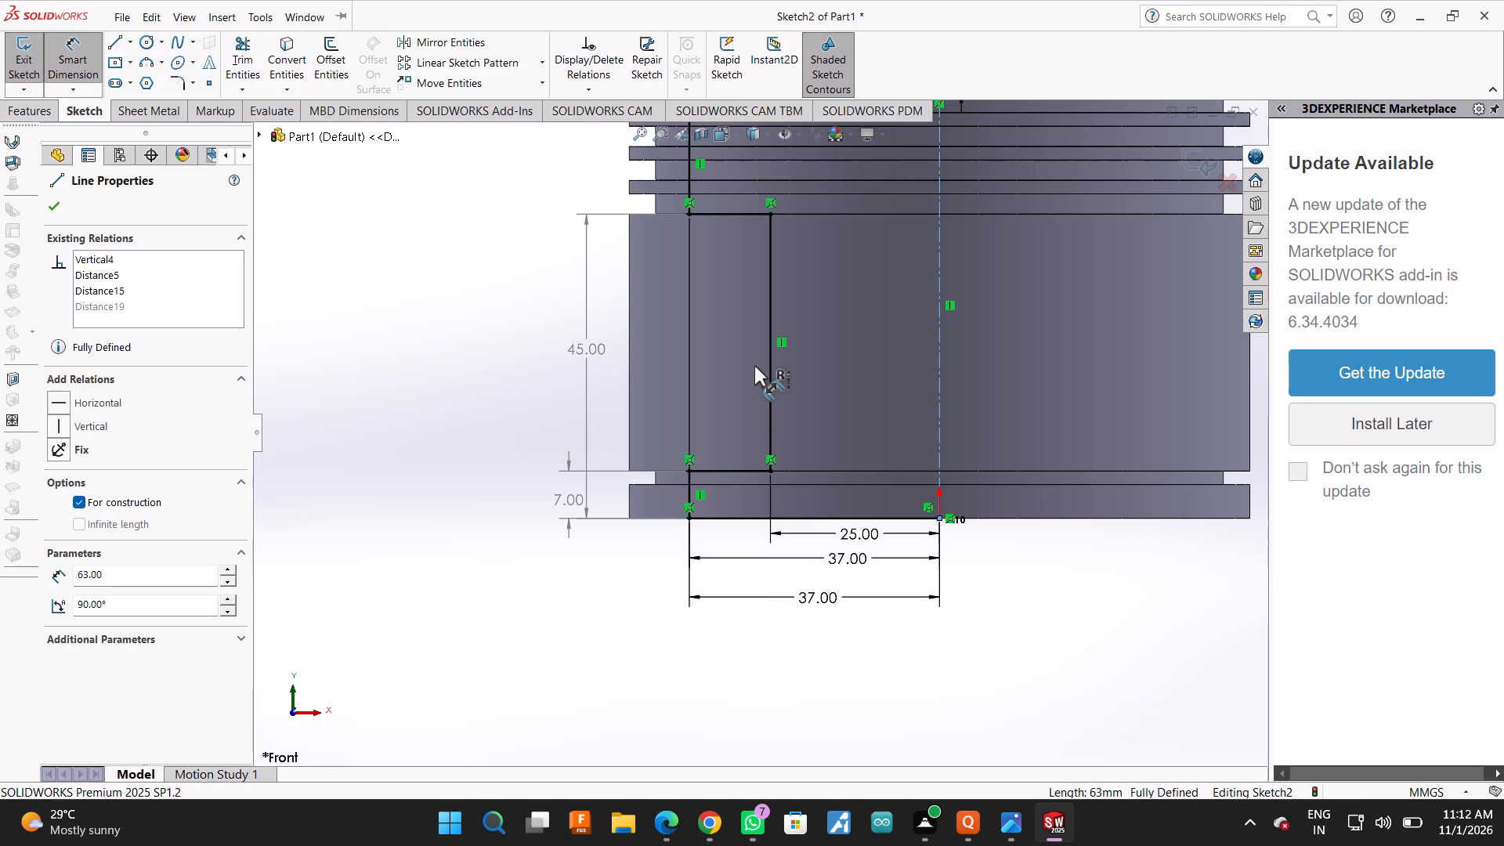
scroll(685, 467, "up", 2)
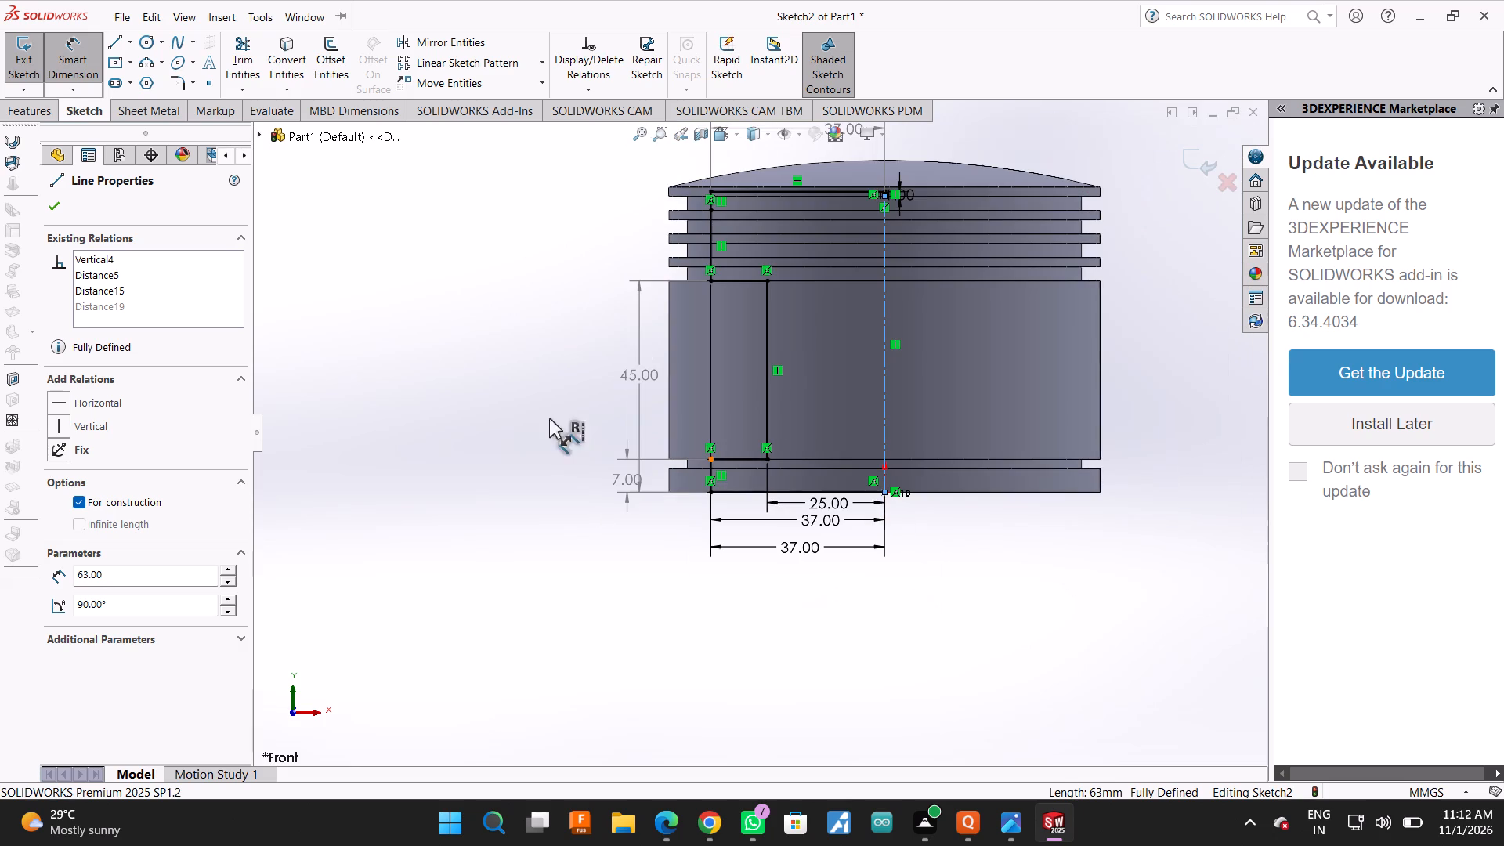
left_click(51, 213)
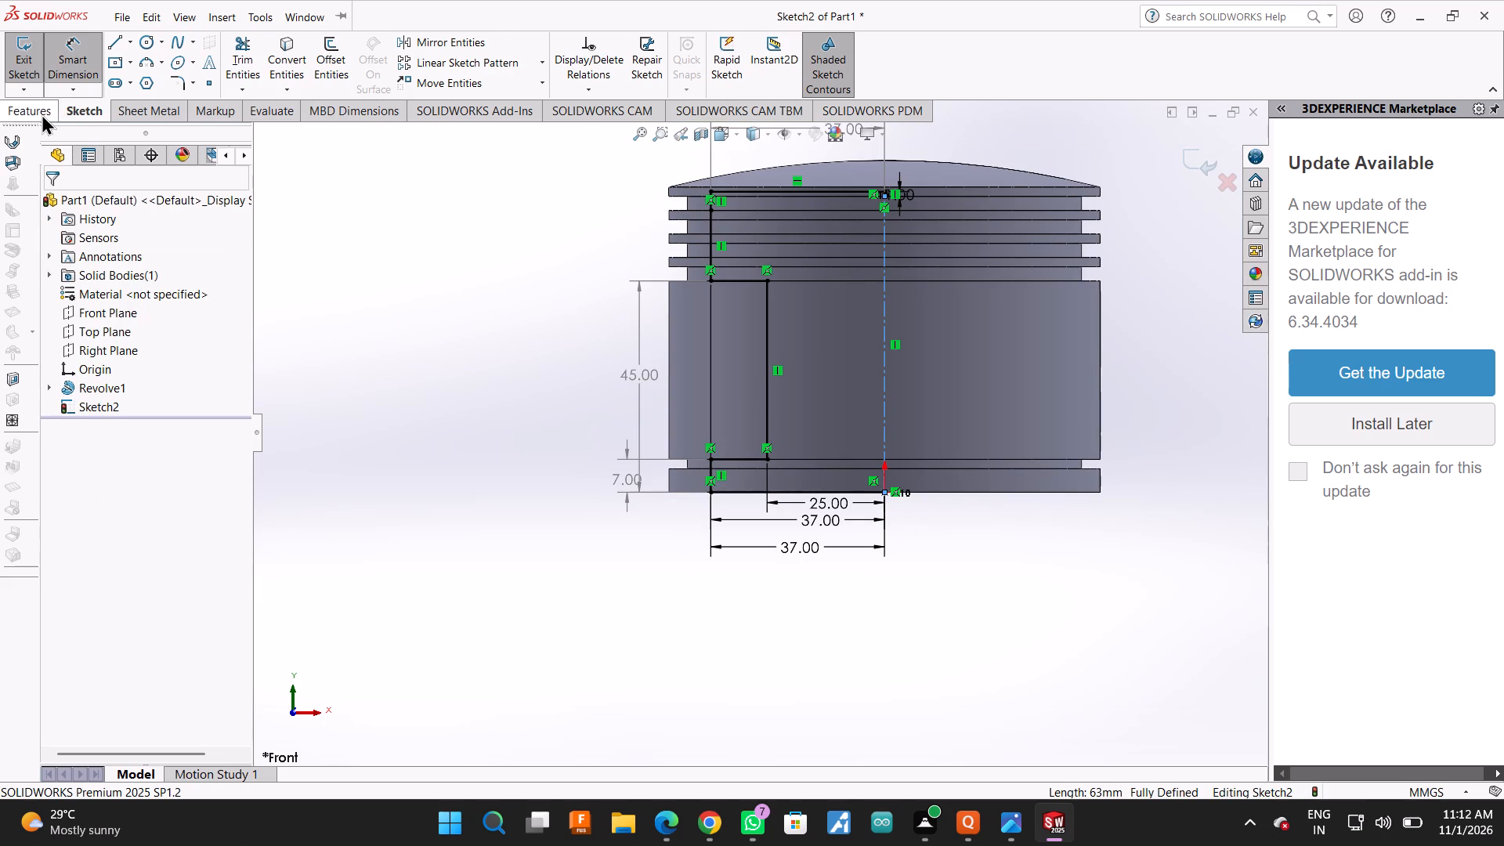
Cut the body with a 360-degree Revolved Cut of the stepped inner profile about the centerline, letting the open sketch be closed automatically.
left_click(42, 114)
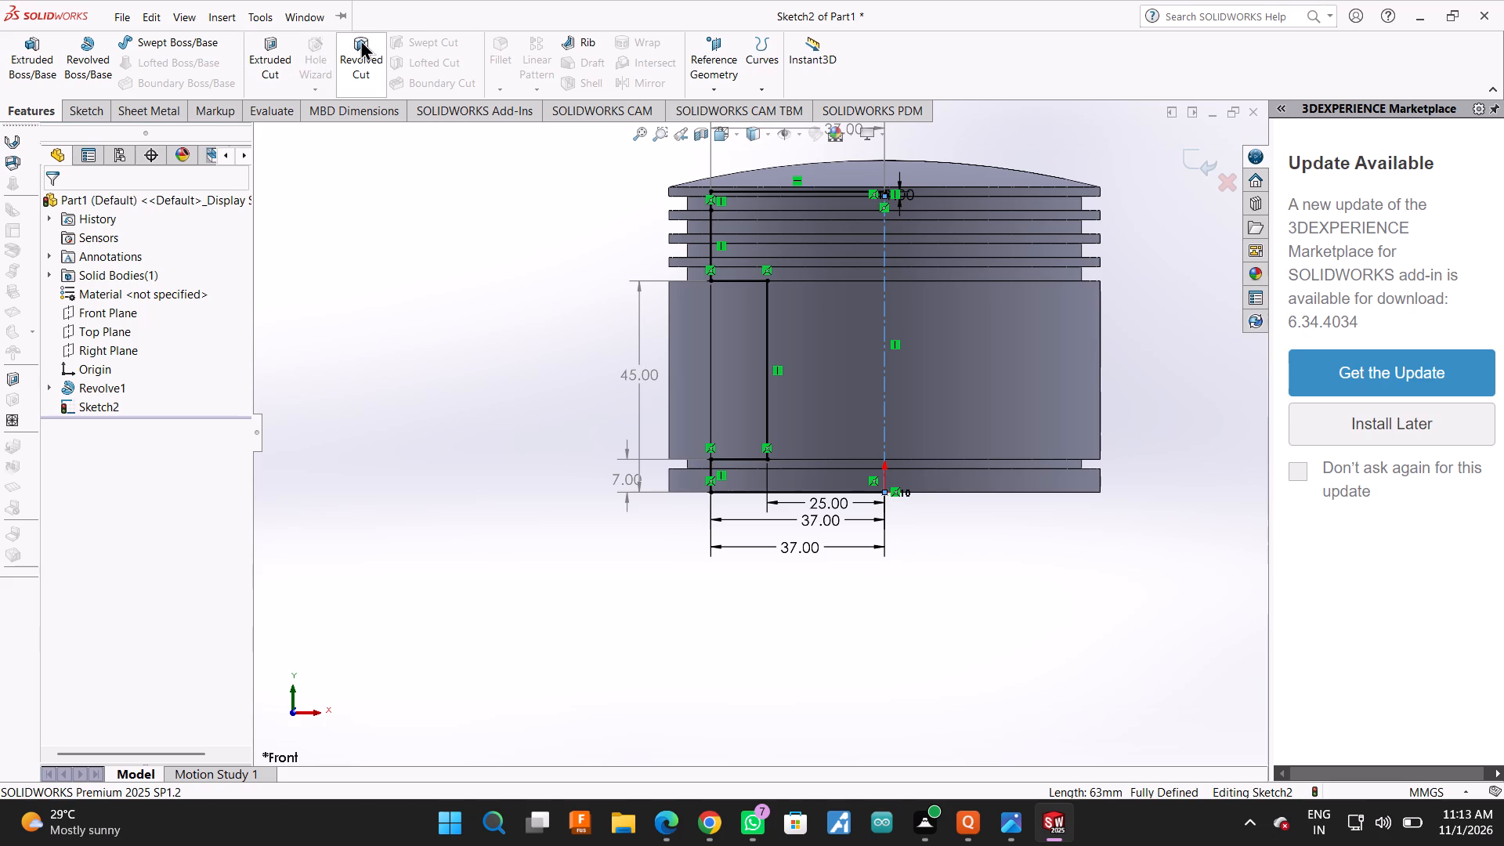
left_click(361, 39)
scroll(653, 495, "up", 3)
left_click(773, 425)
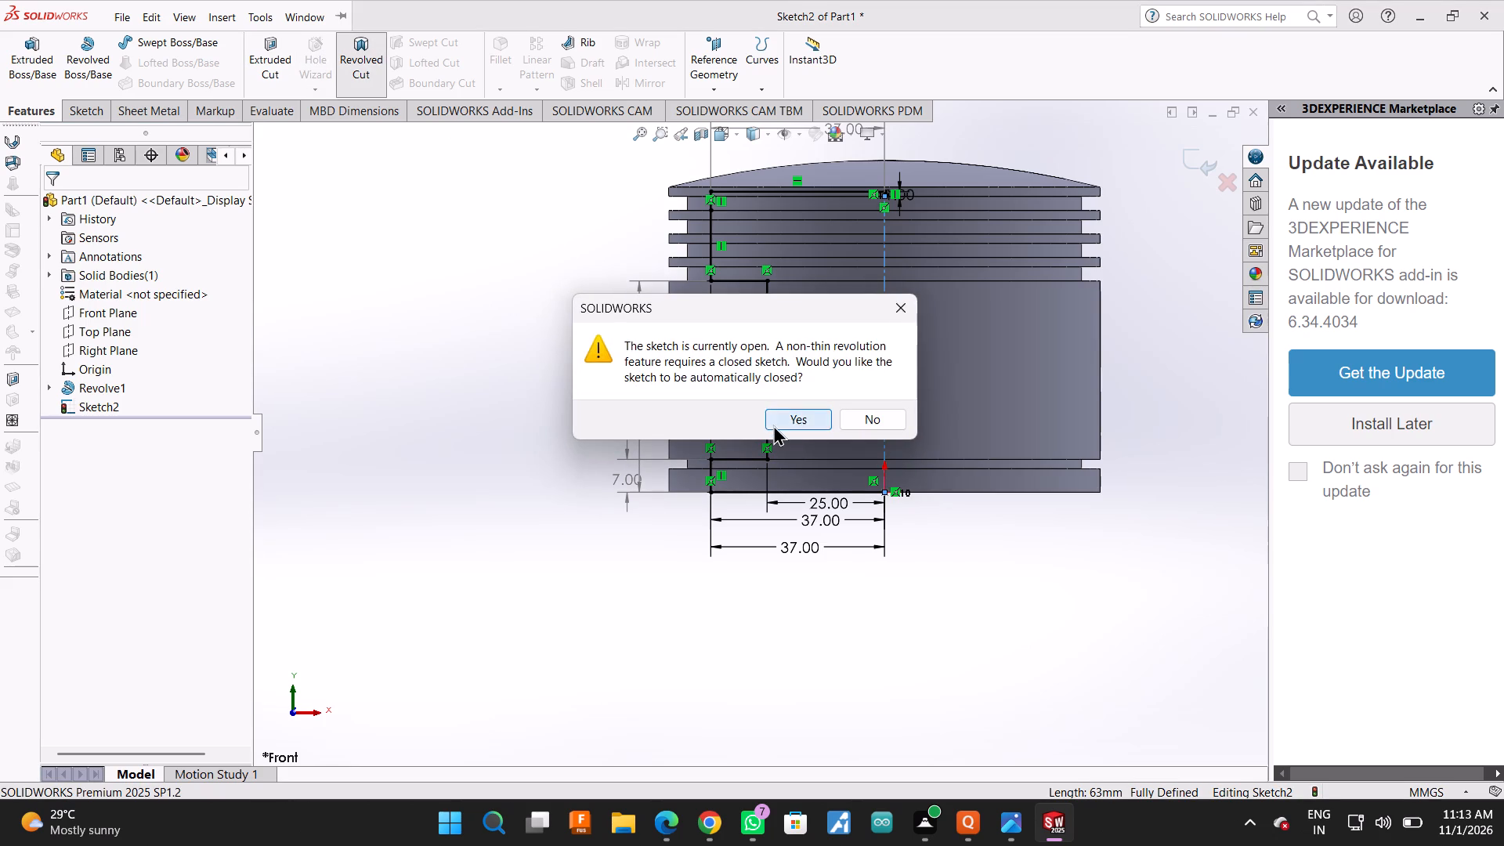
left_click(358, 63)
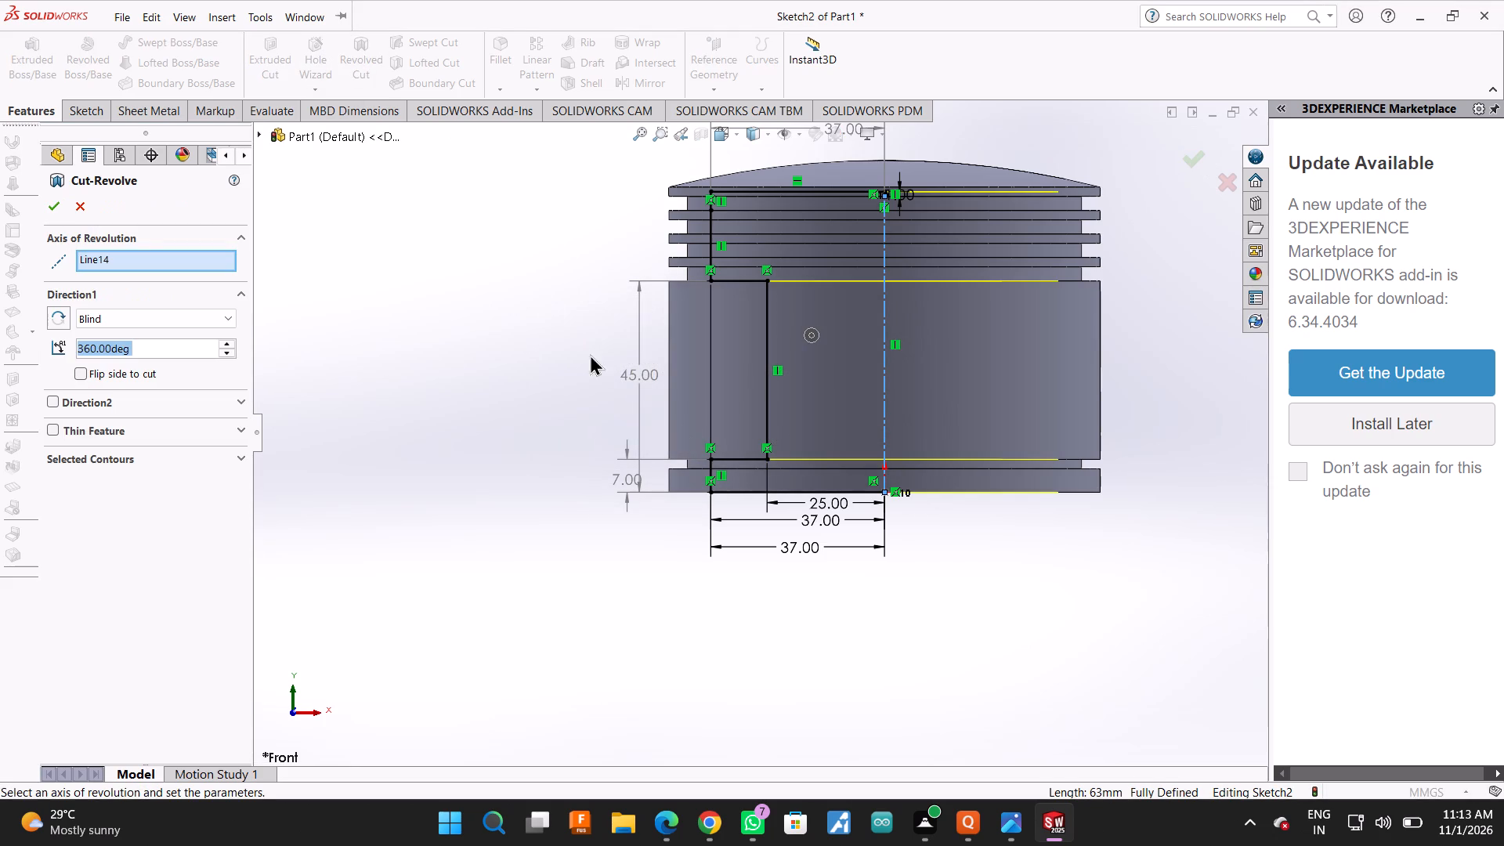
scroll(595, 429, "up", 2)
middle_click_drag(1051, 289, 1045, 293)
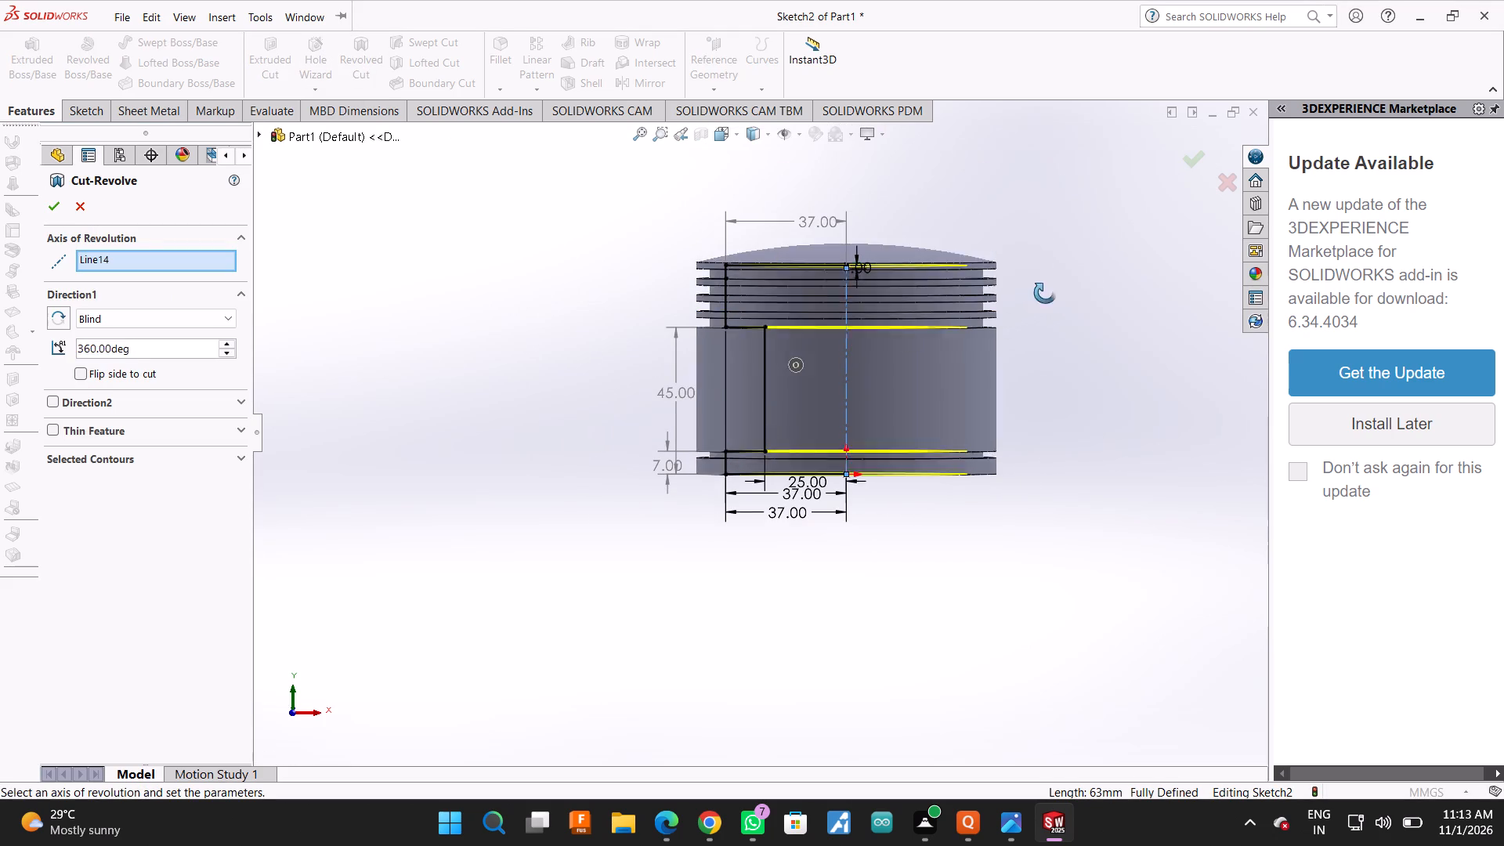
middle_click_drag(1045, 293, 976, 399)
left_click(39, 201)
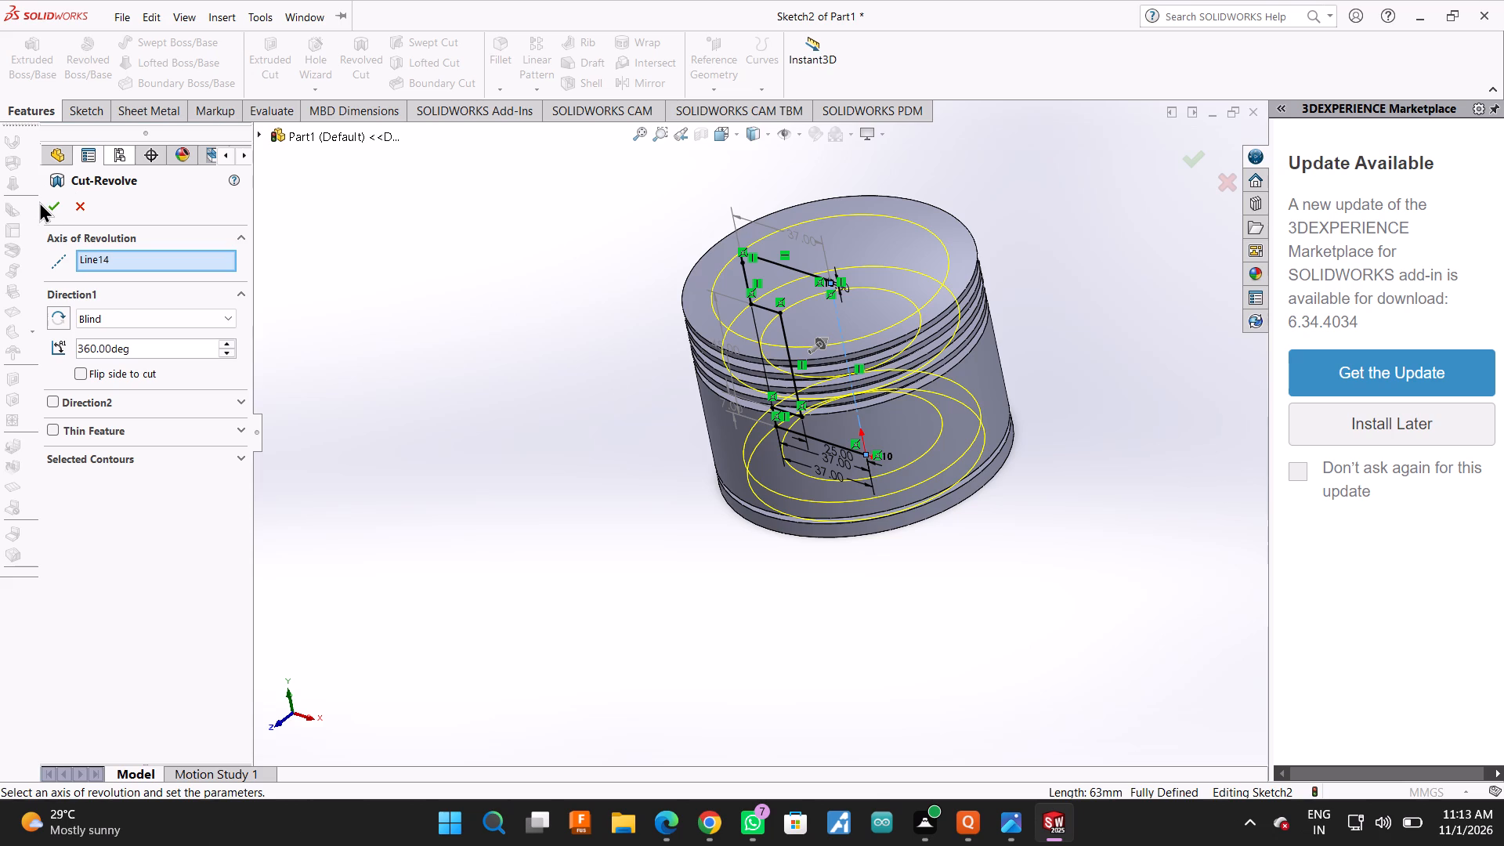
left_click(44, 206)
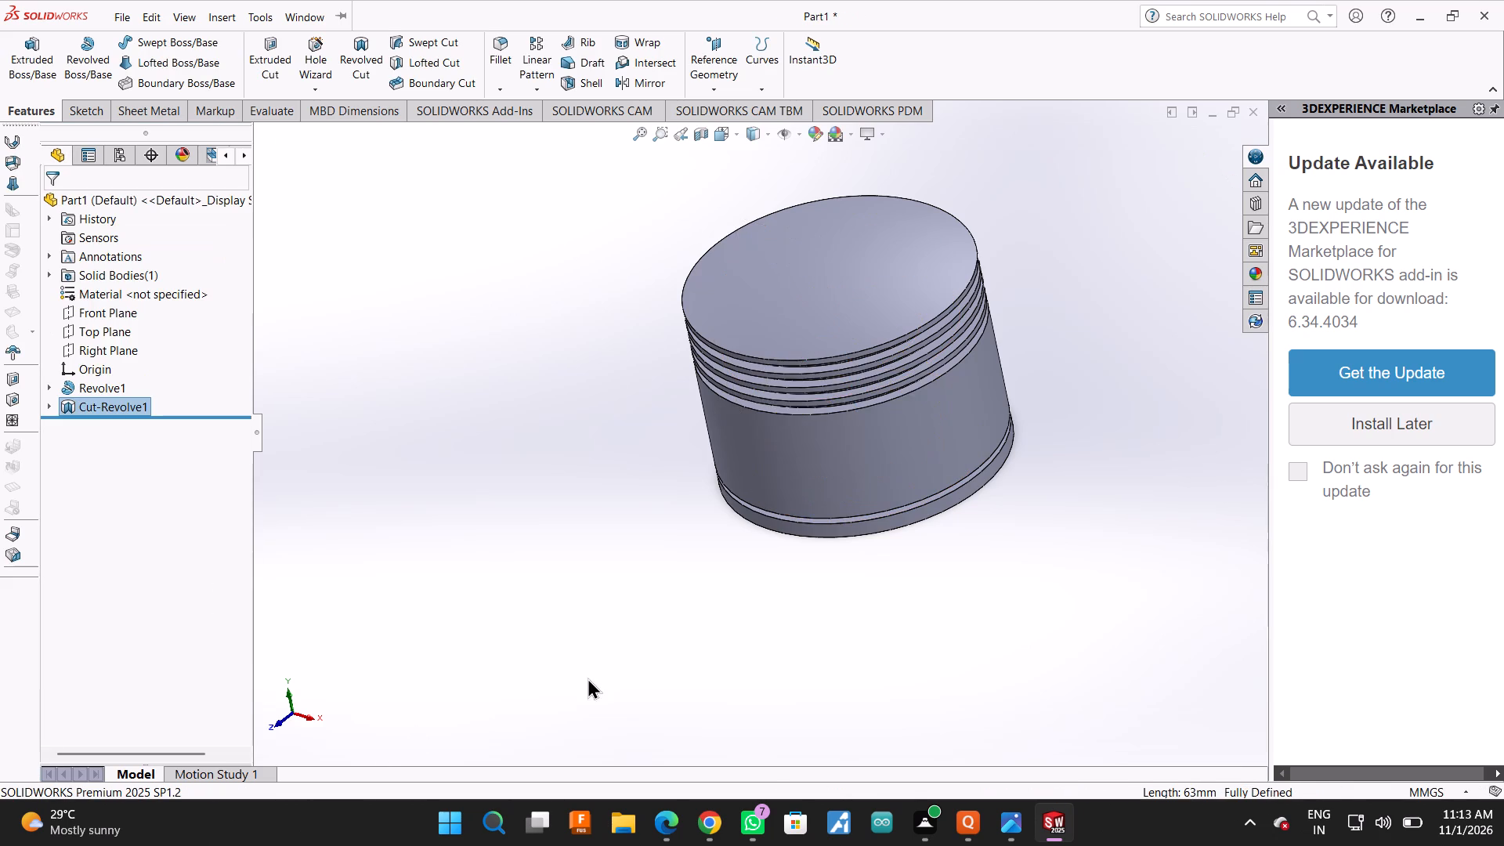
Section the part along the Front Plane at 0 mm offset and examine the stepped inner cavity and wall.
middle_click_drag(587, 678, 651, 260)
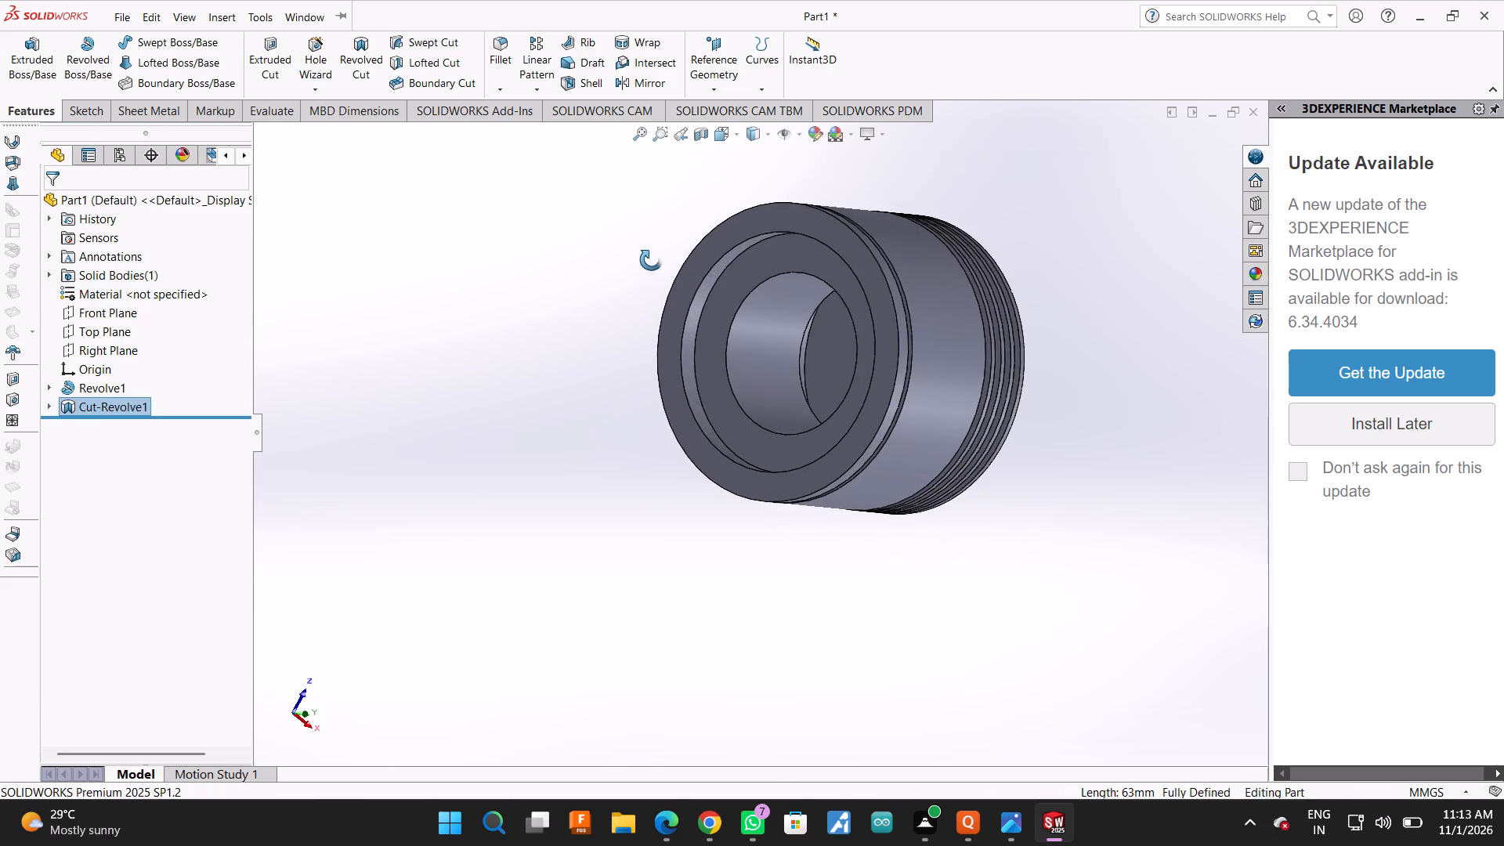
middle_click_drag(651, 260, 708, 569)
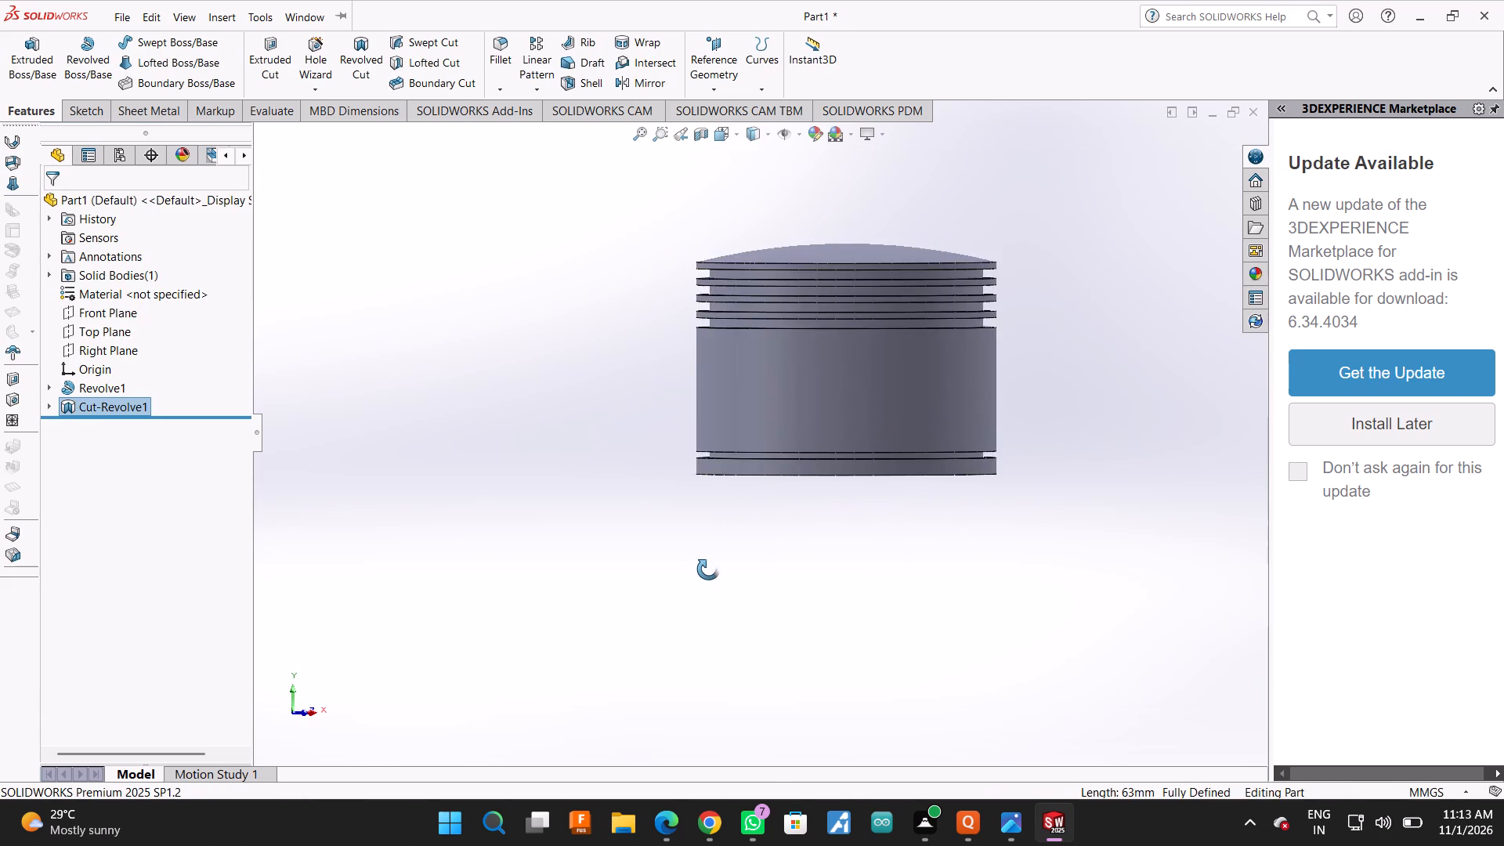
middle_click_drag(708, 569, 704, 598)
left_click(703, 129)
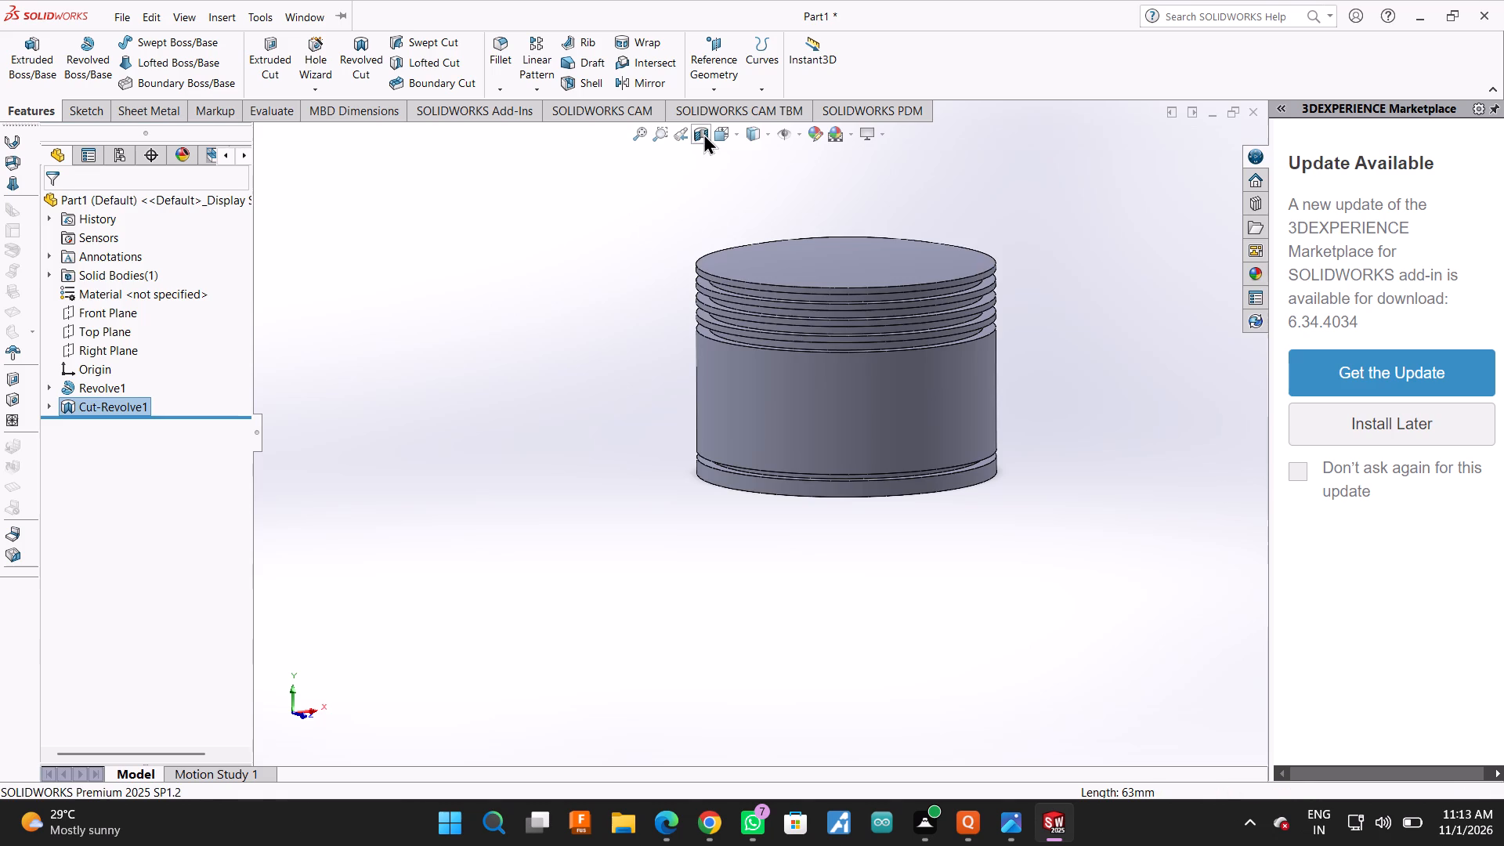
middle_click_drag(1133, 338, 1076, 350)
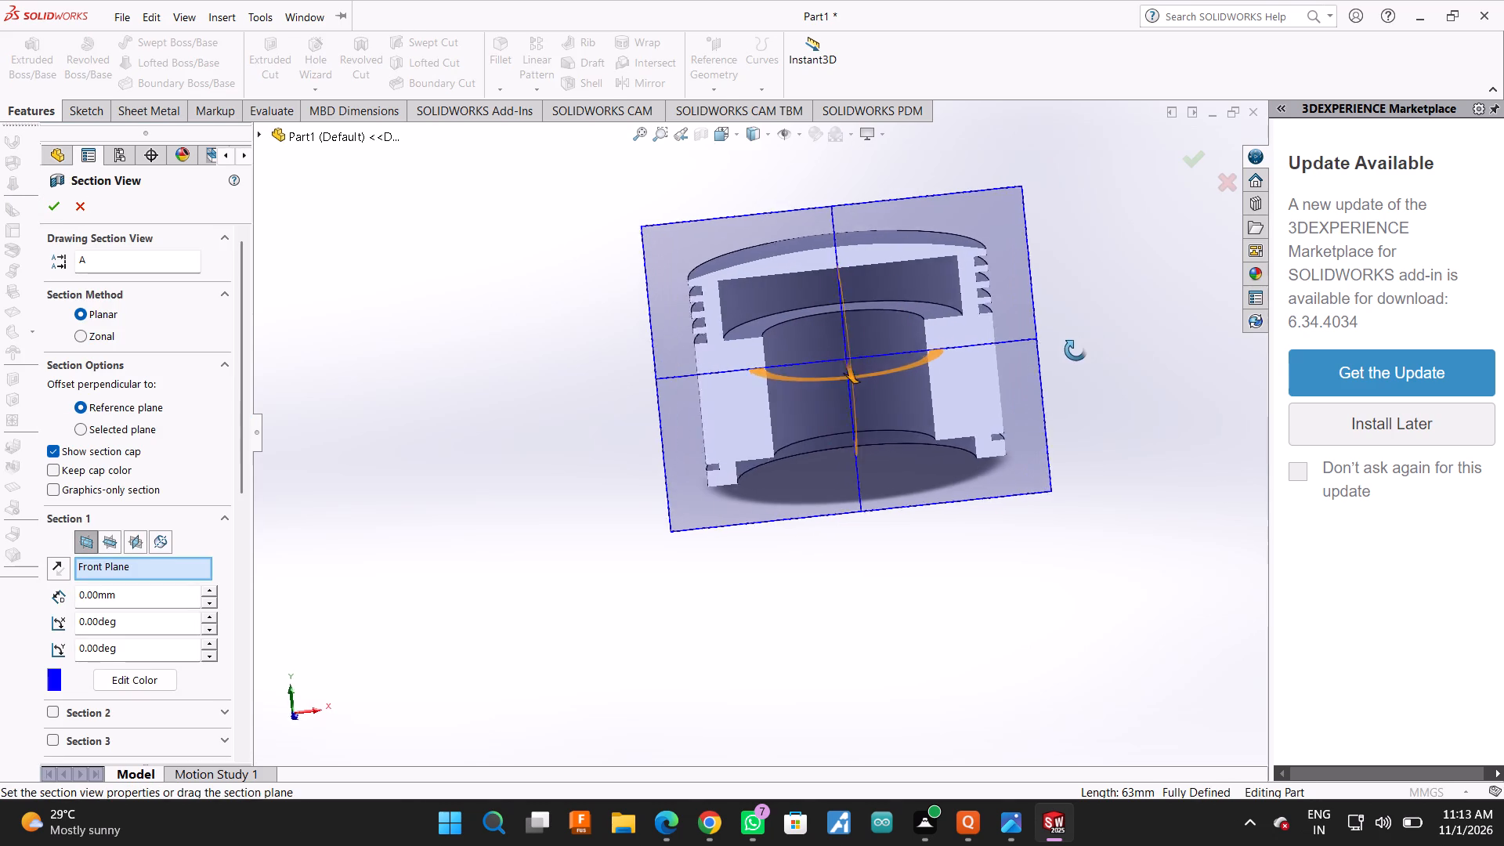
middle_click_drag(1076, 350, 1067, 343)
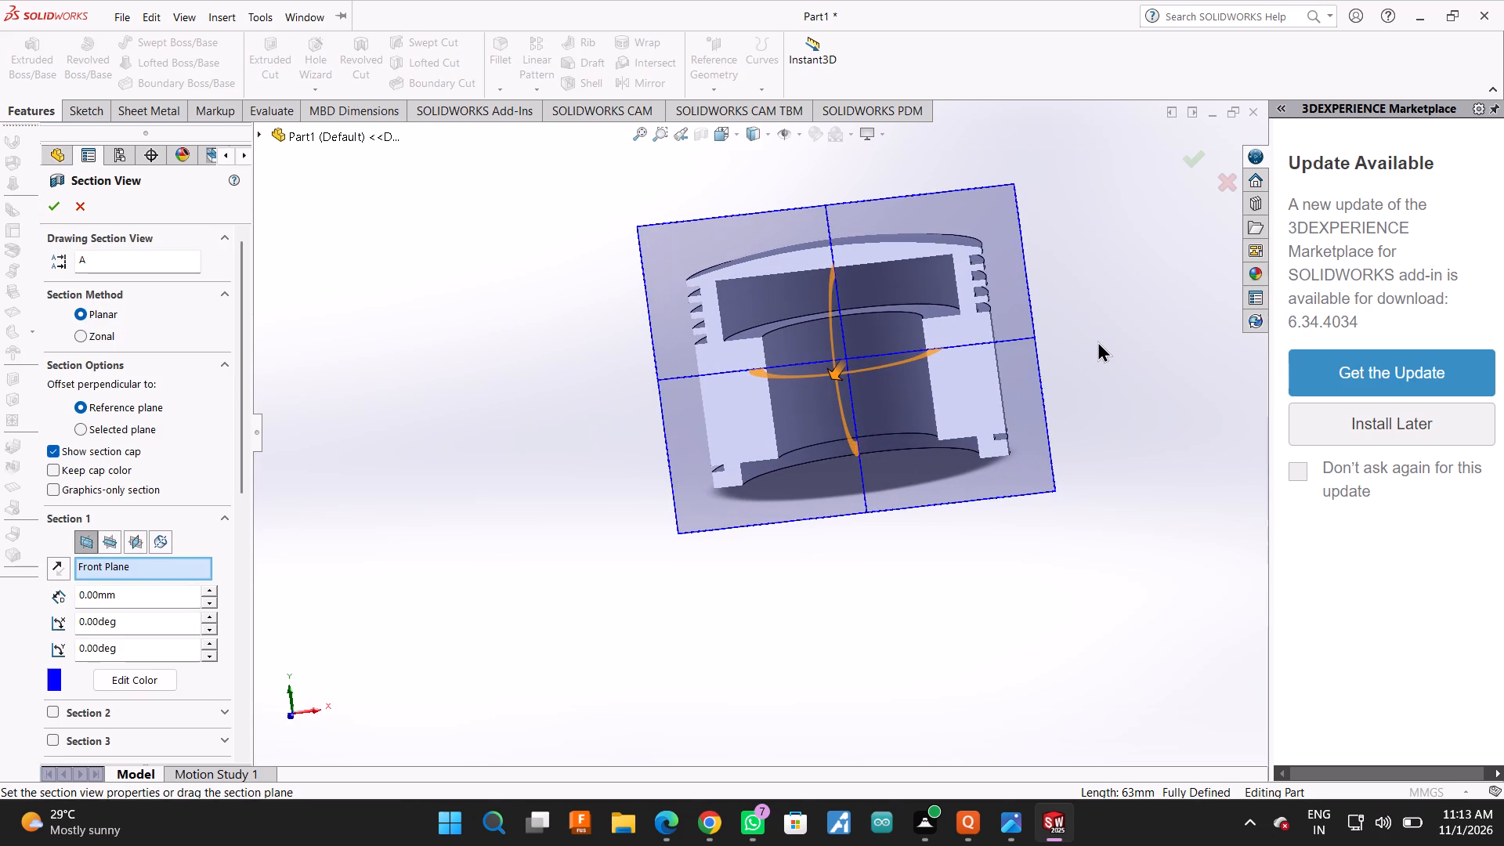
scroll(1017, 352, "down", 2)
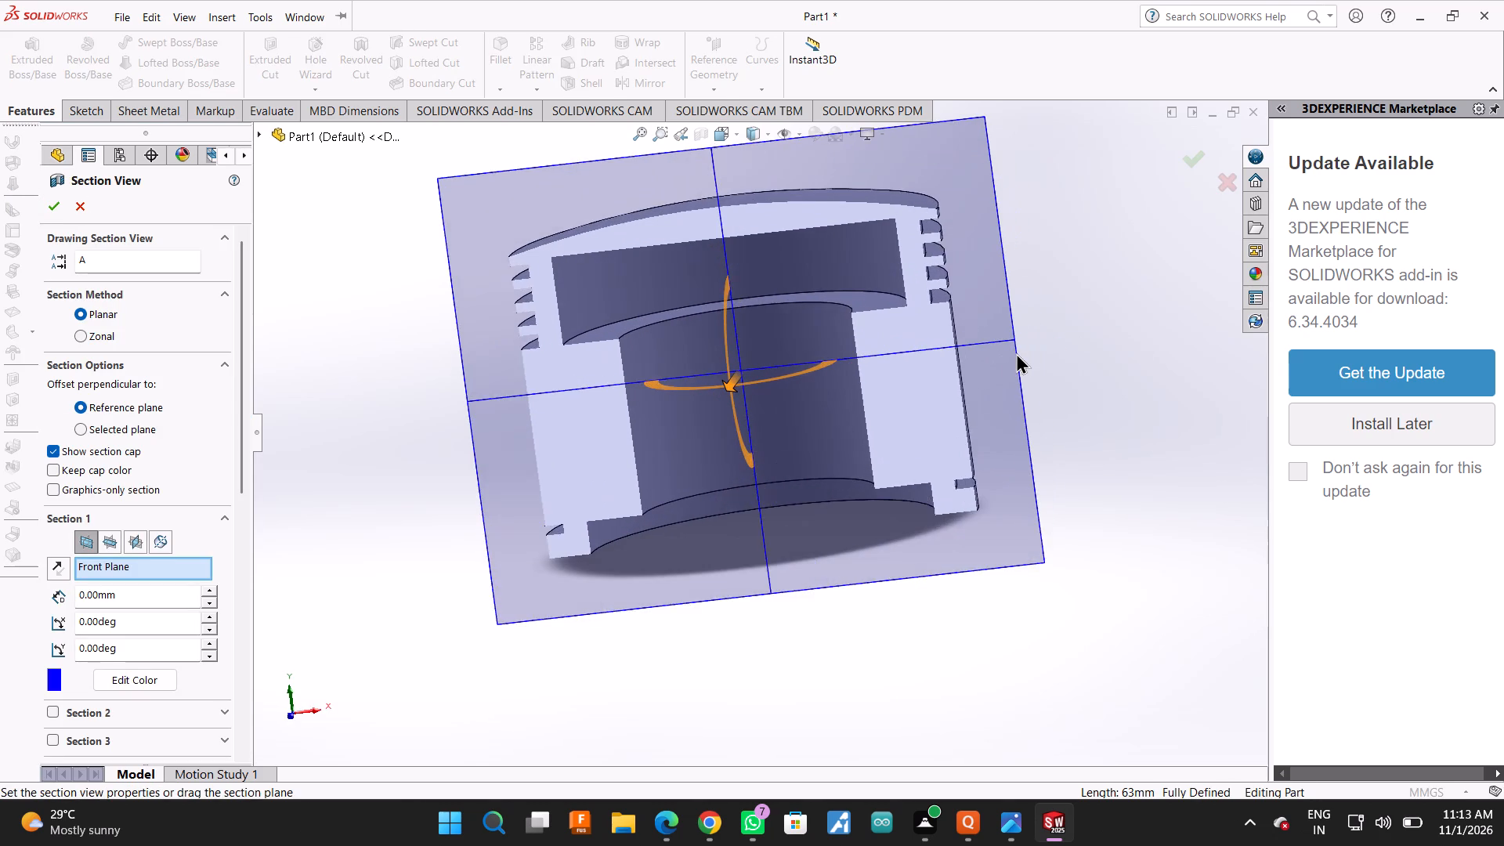
scroll(1010, 360, "down", 2)
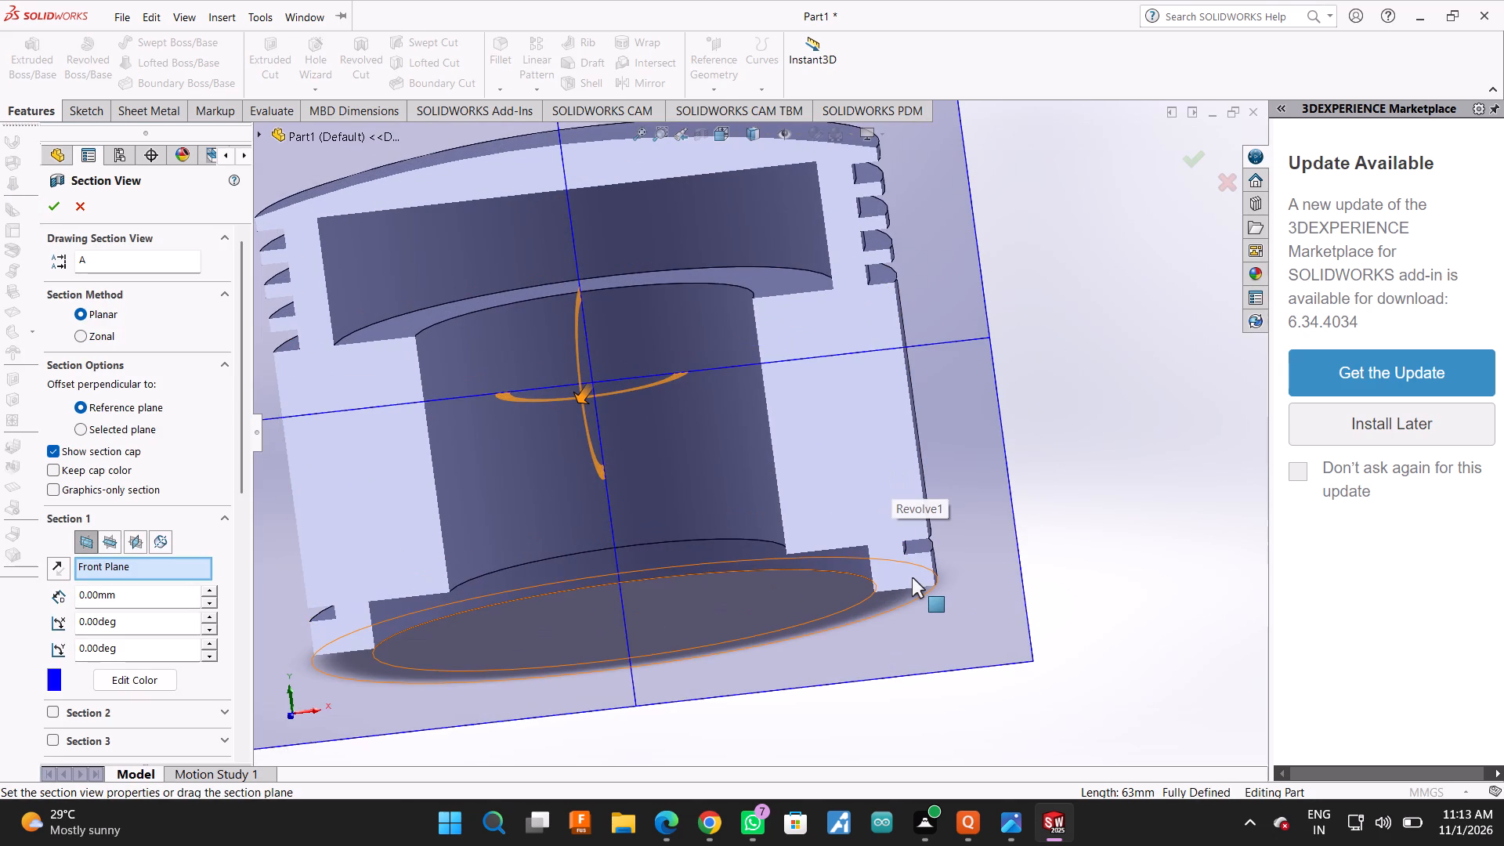
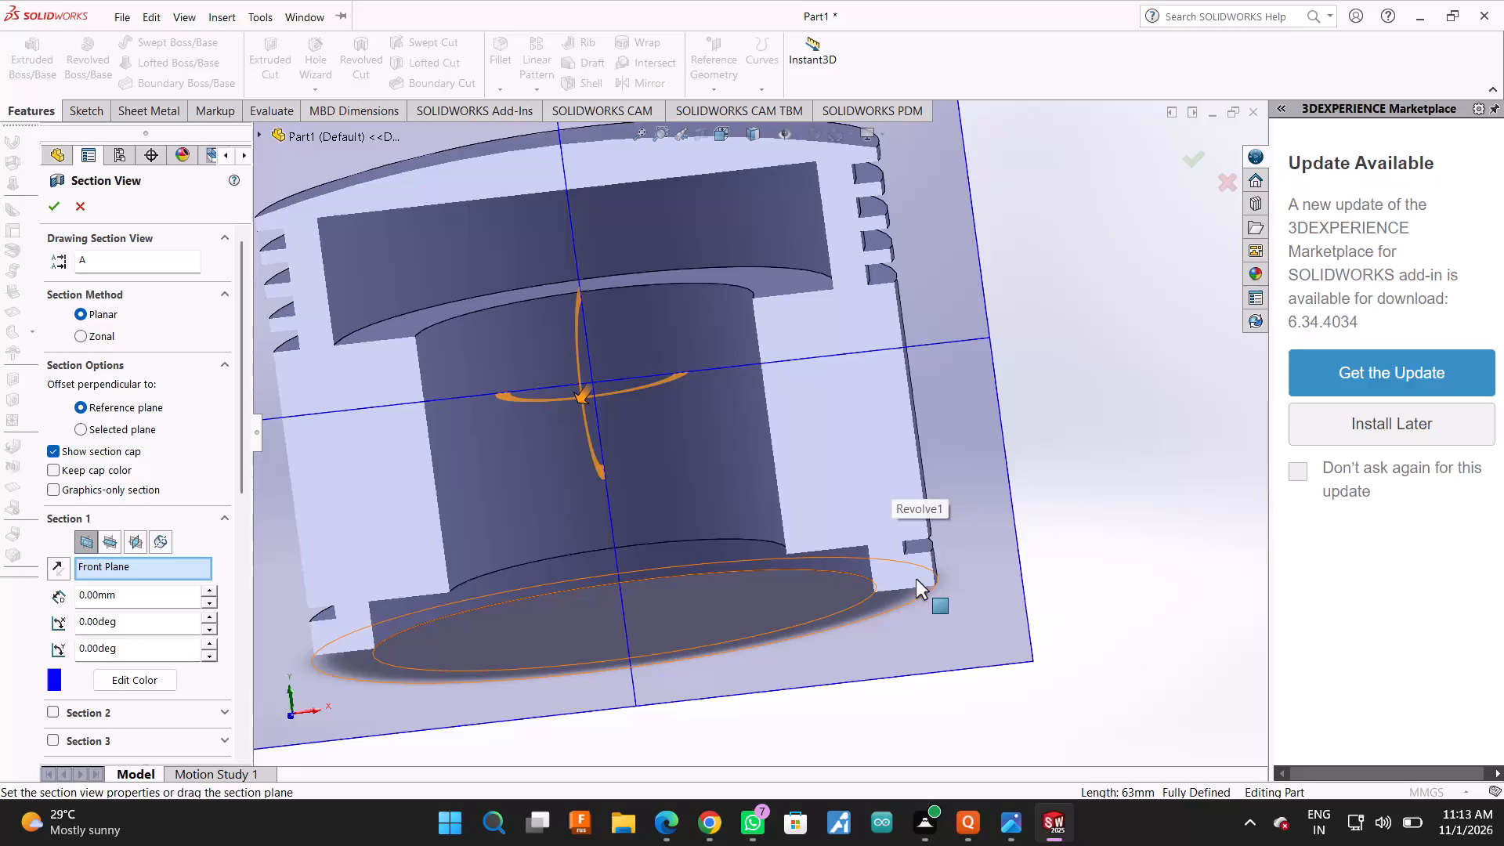
Examine the stepped inner cavity in the Front Plane section, accept the section, and restore the unsectioned view.
scroll(916, 579, "up", 2)
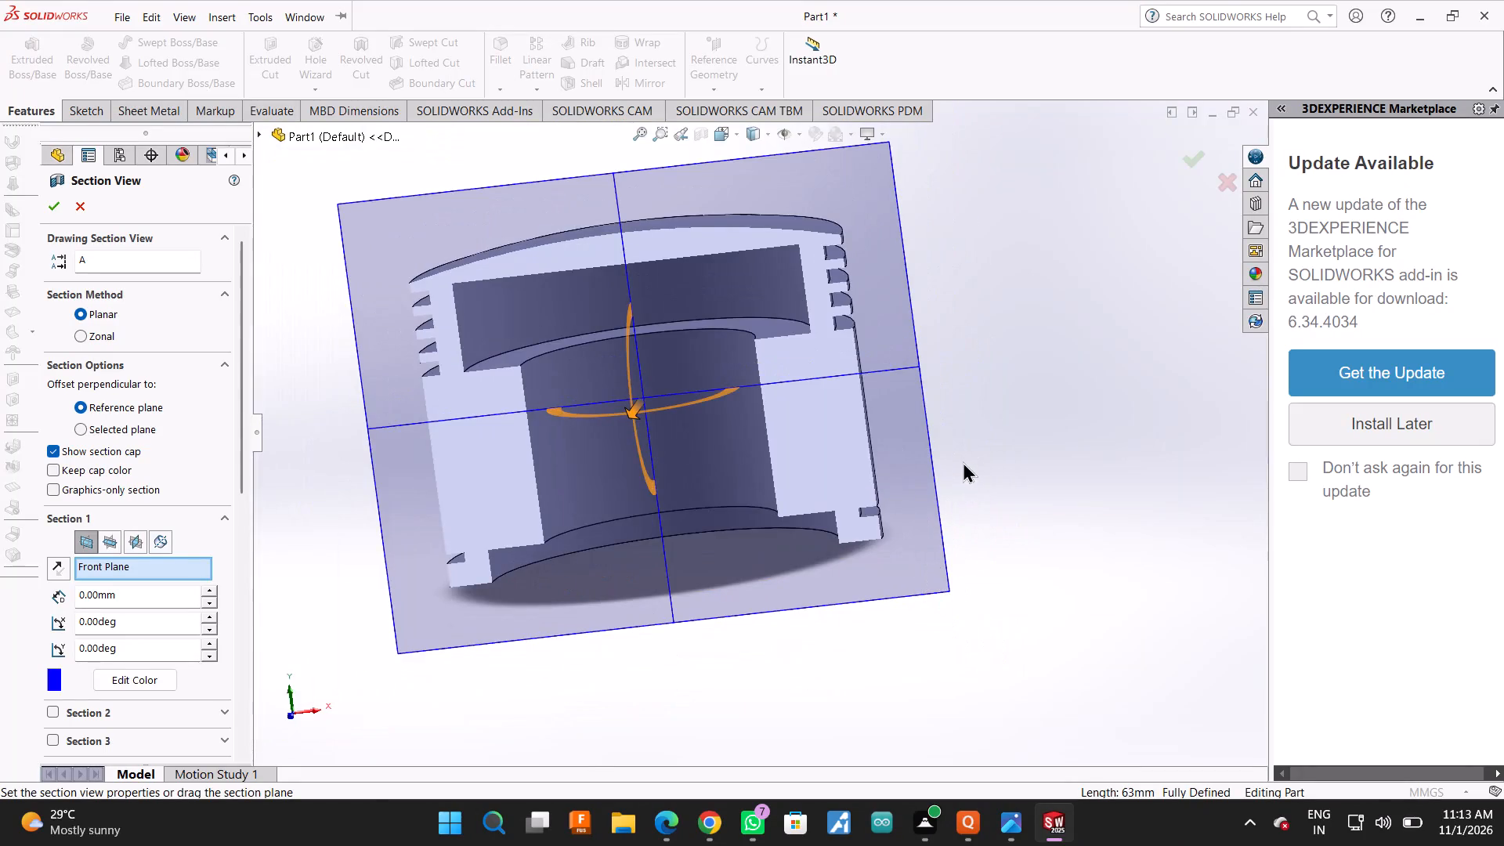
middle_click_drag(962, 461, 959, 555)
scroll(962, 461, "down", 1)
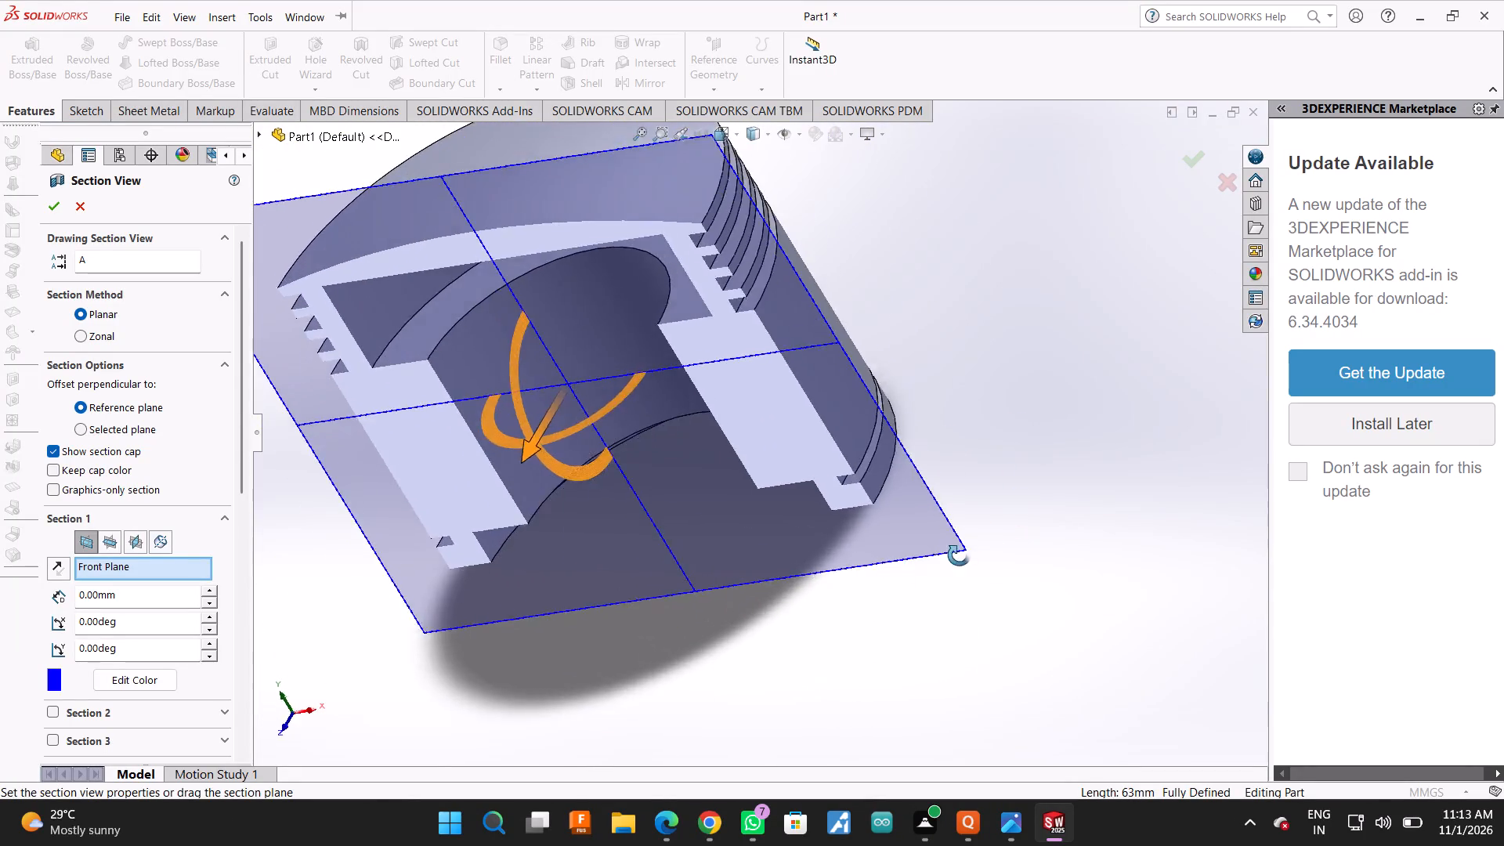
middle_click_drag(959, 555, 1119, 370)
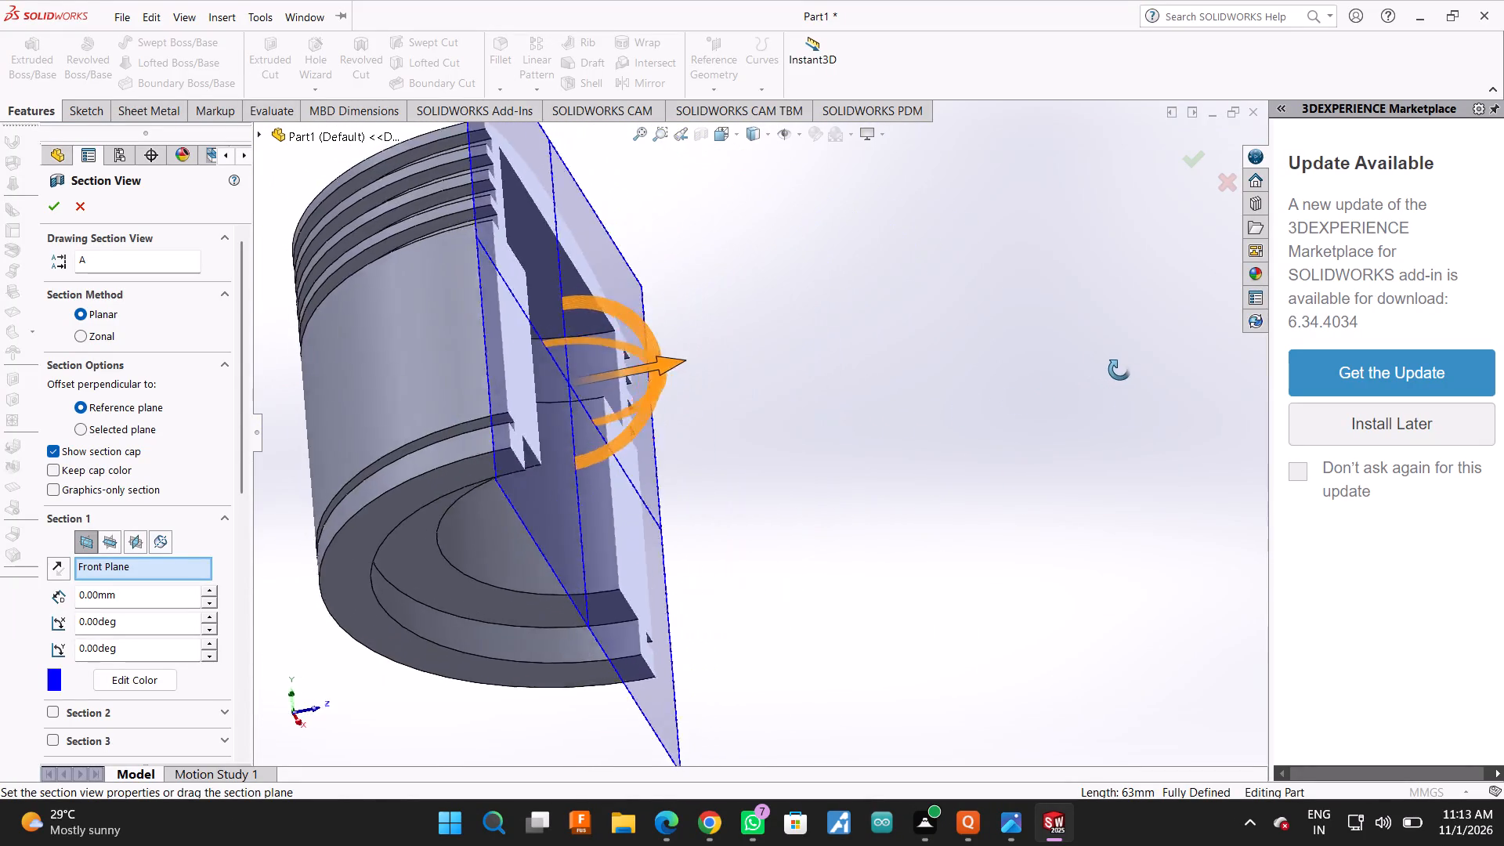
middle_click_drag(1119, 370, 949, 537)
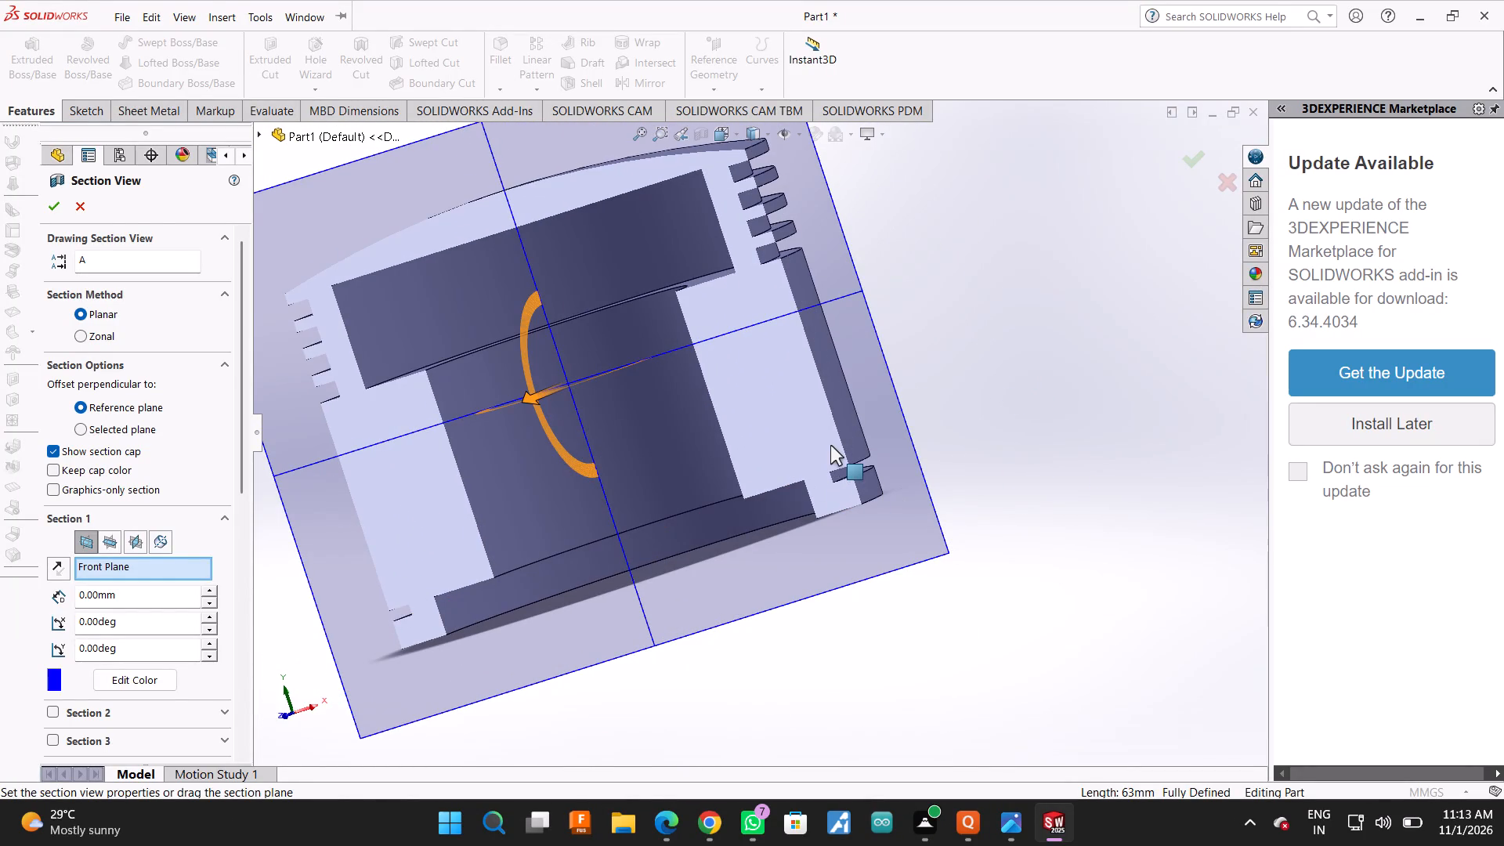
left_click(60, 218)
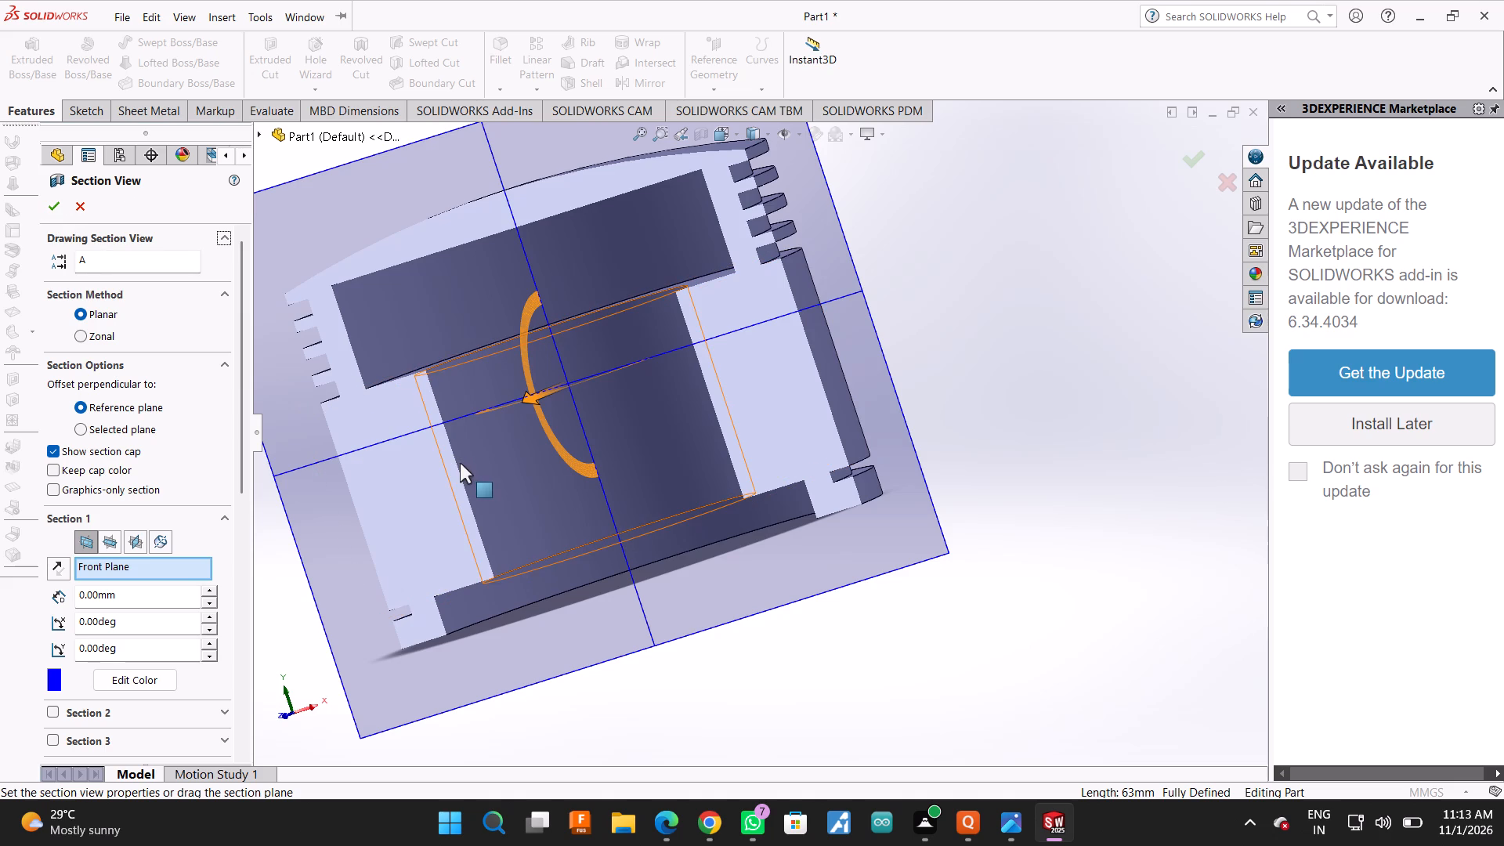
left_click(43, 202)
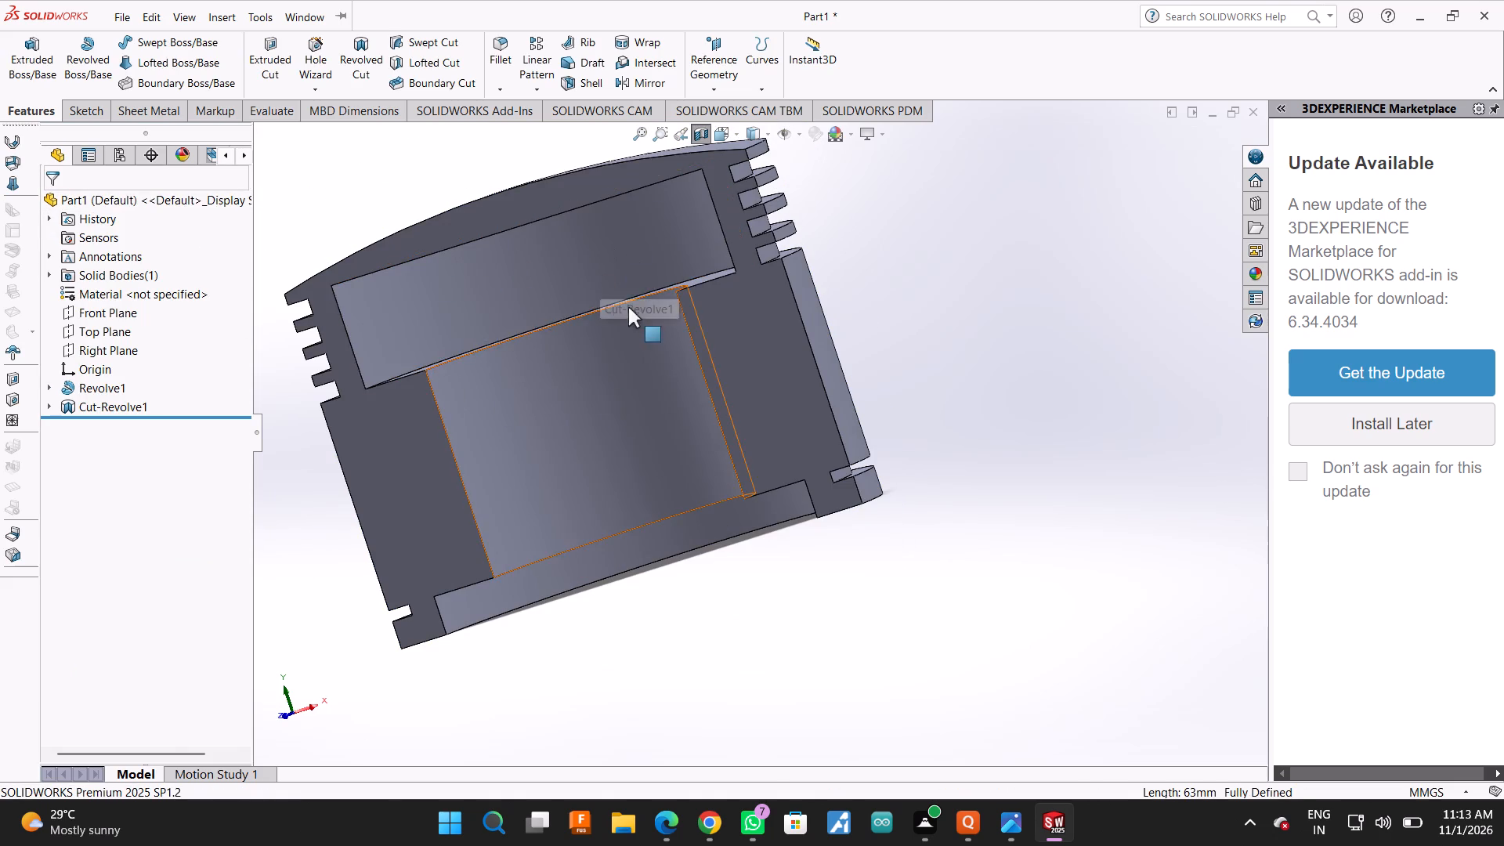
left_click(703, 131)
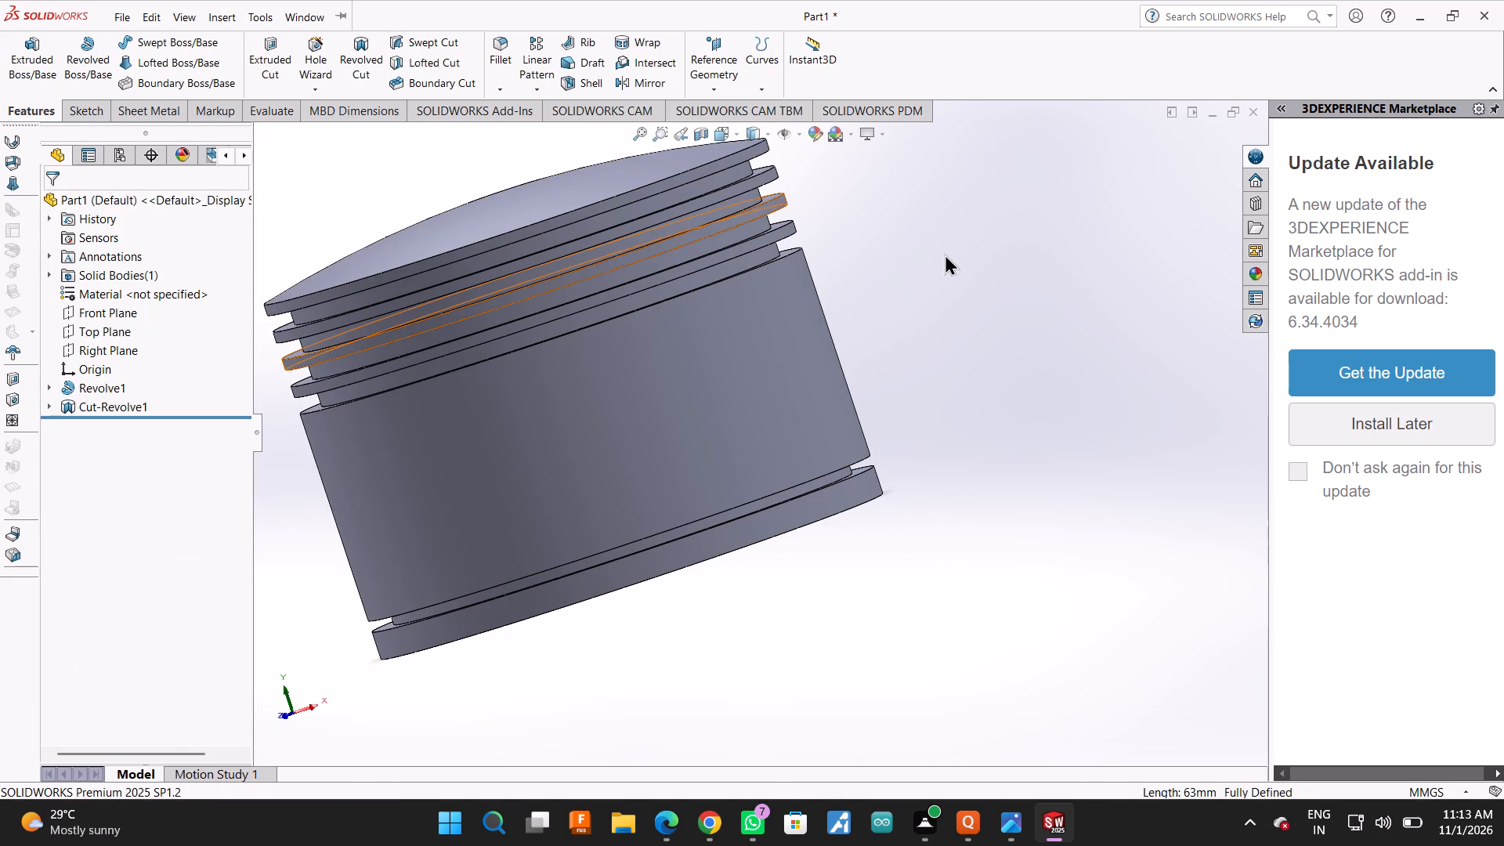
Examine the whole part's crown, ring grooves and cylindrical outer wall from several angles.
middle_click_drag(841, 323, 803, 349)
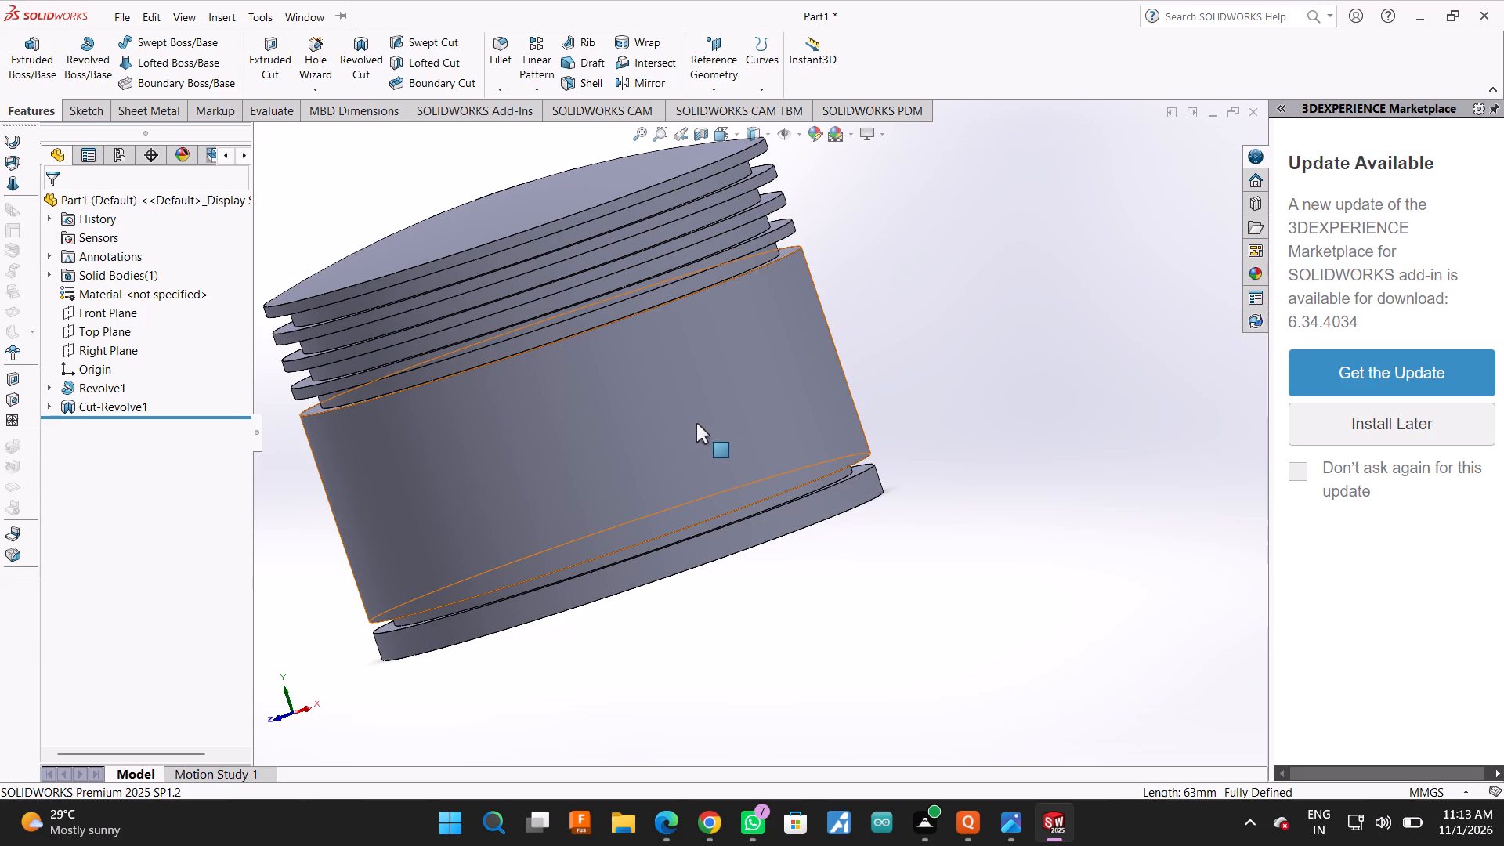
left_click(674, 428)
left_click(915, 286)
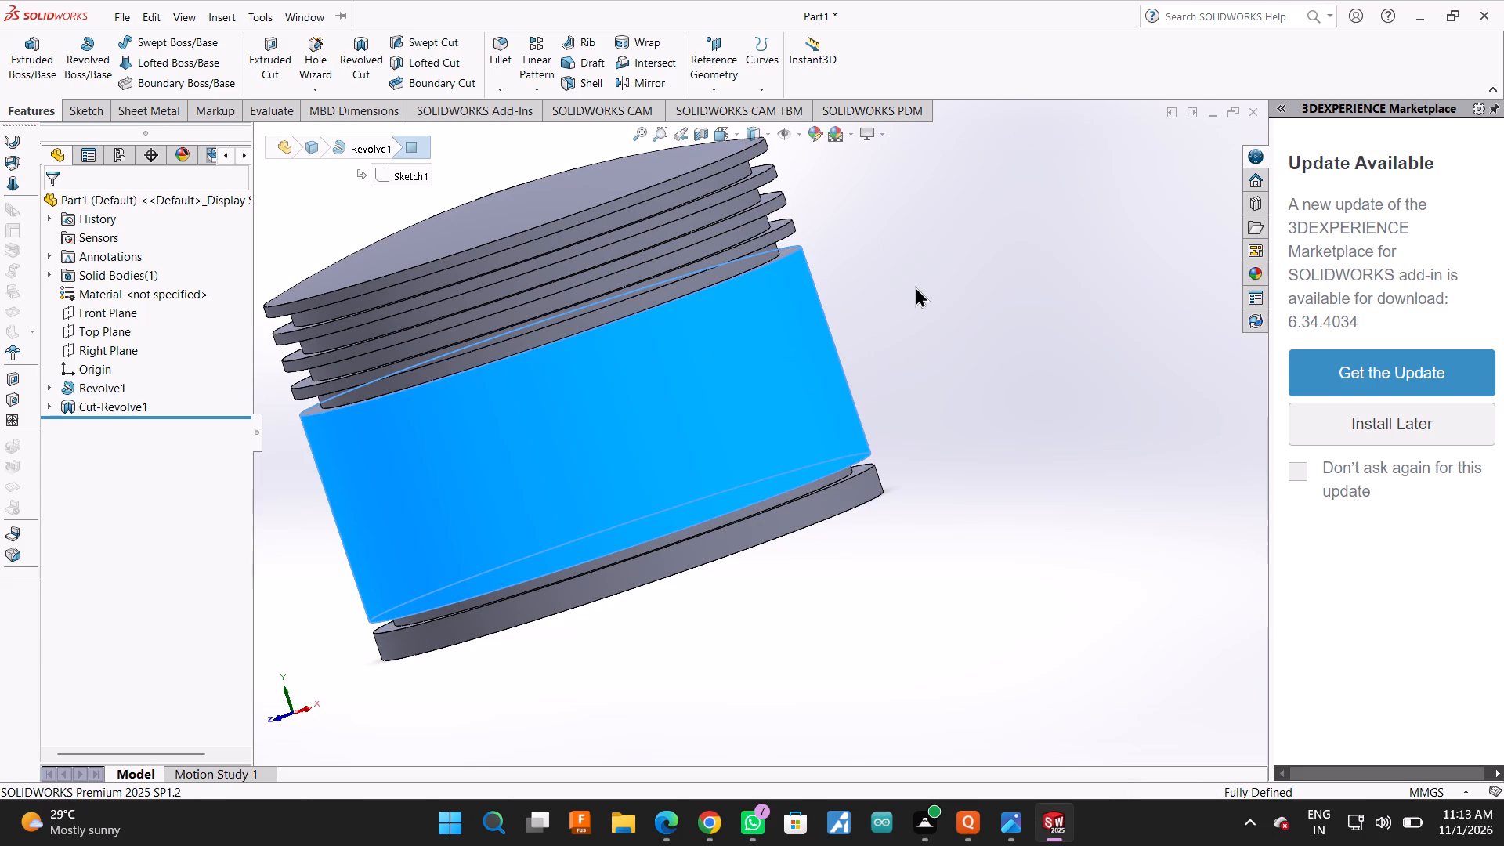
scroll(649, 624, "up", 3)
middle_click_drag(876, 352, 862, 359)
middle_click_drag(838, 375, 862, 421)
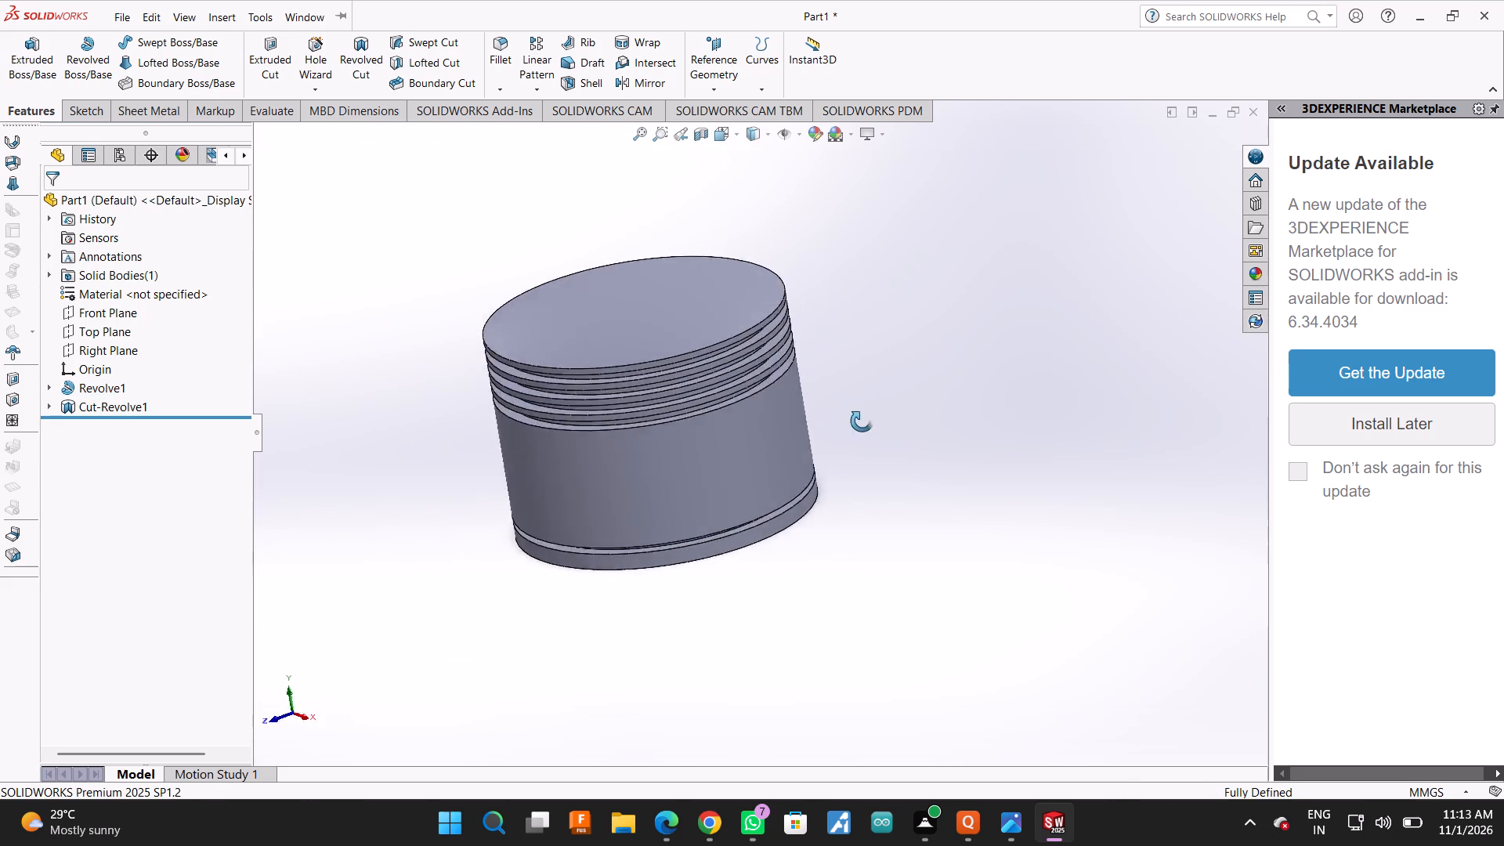
middle_click_drag(862, 421, 898, 396)
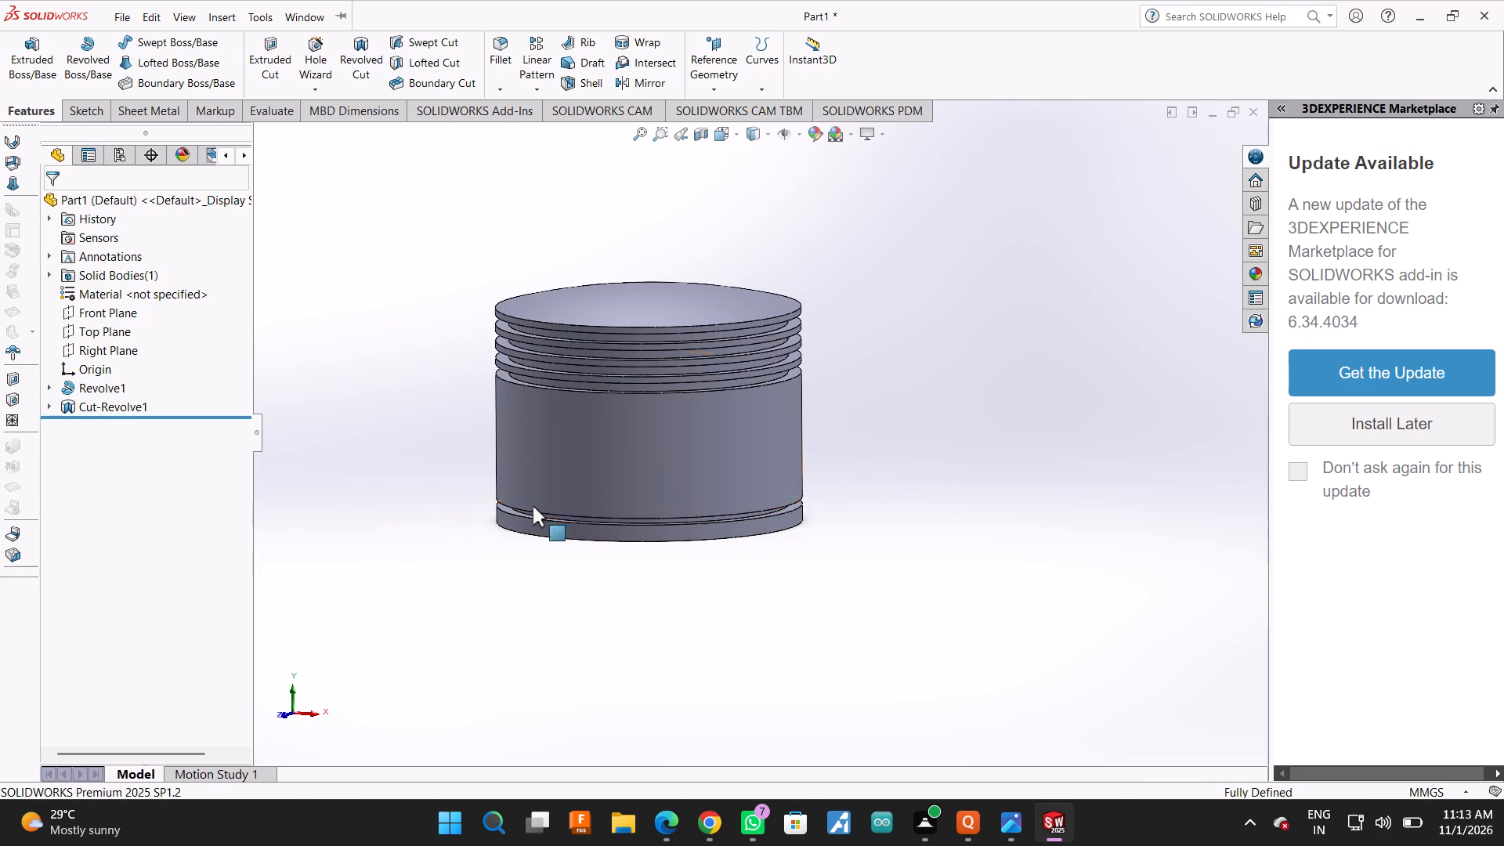
key("Escape")
key("Escape")
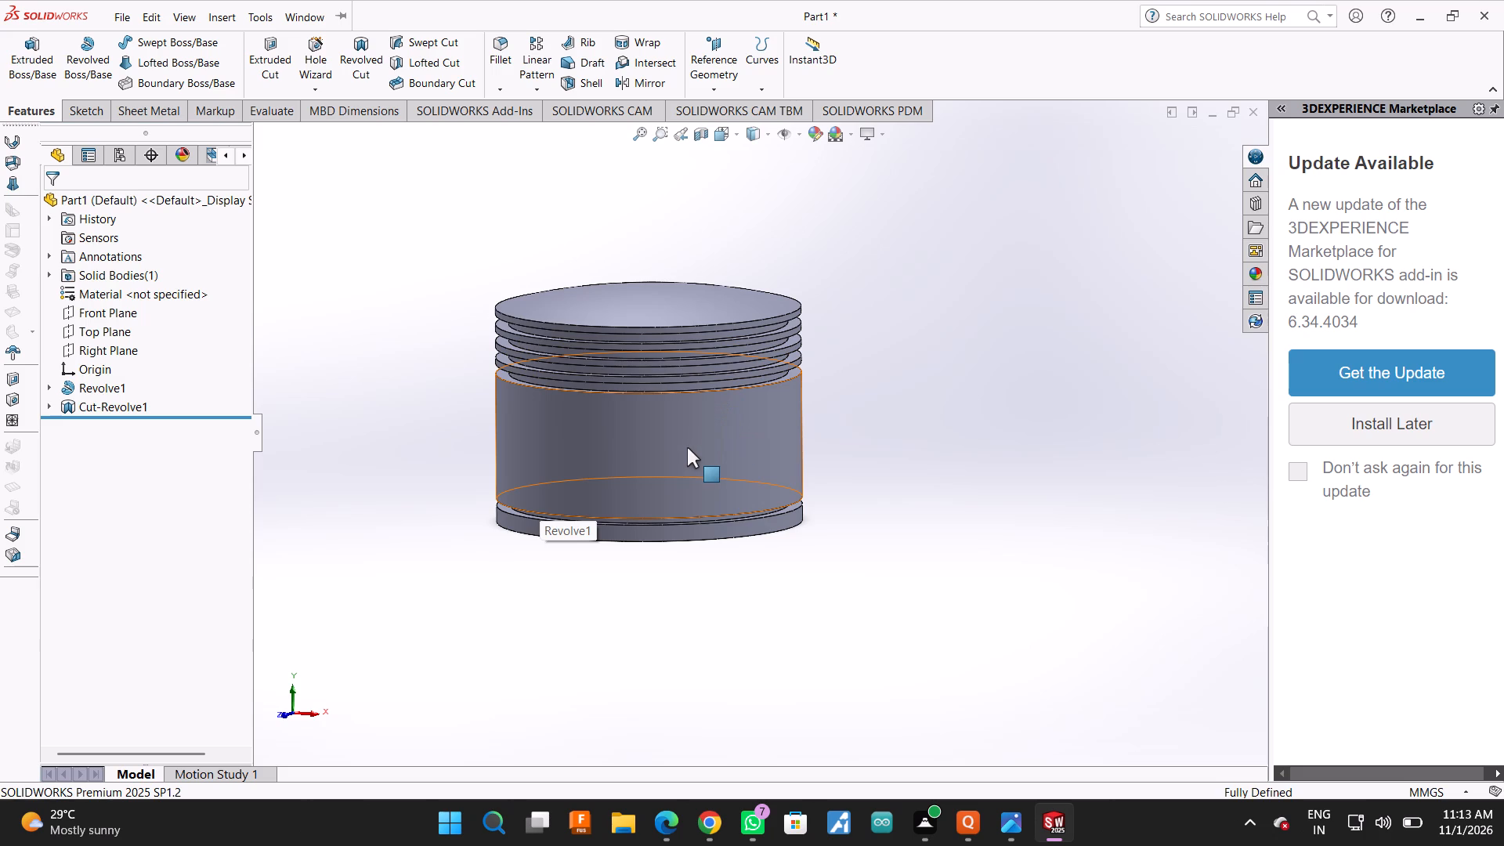
Bring up the available commands for the wide cylindrical outer face below the ring grooves.
right_click(687, 447)
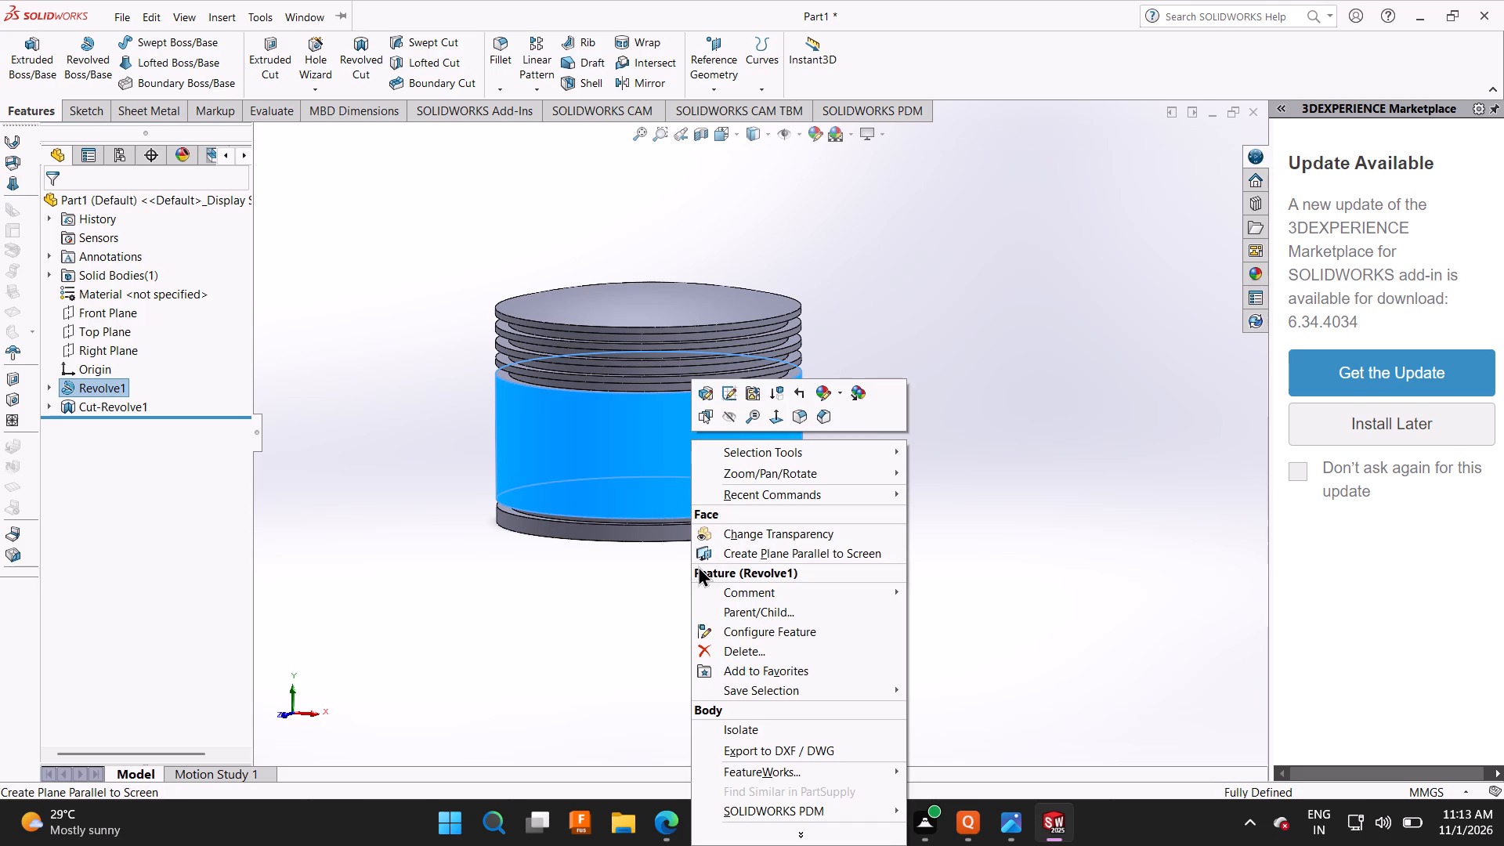
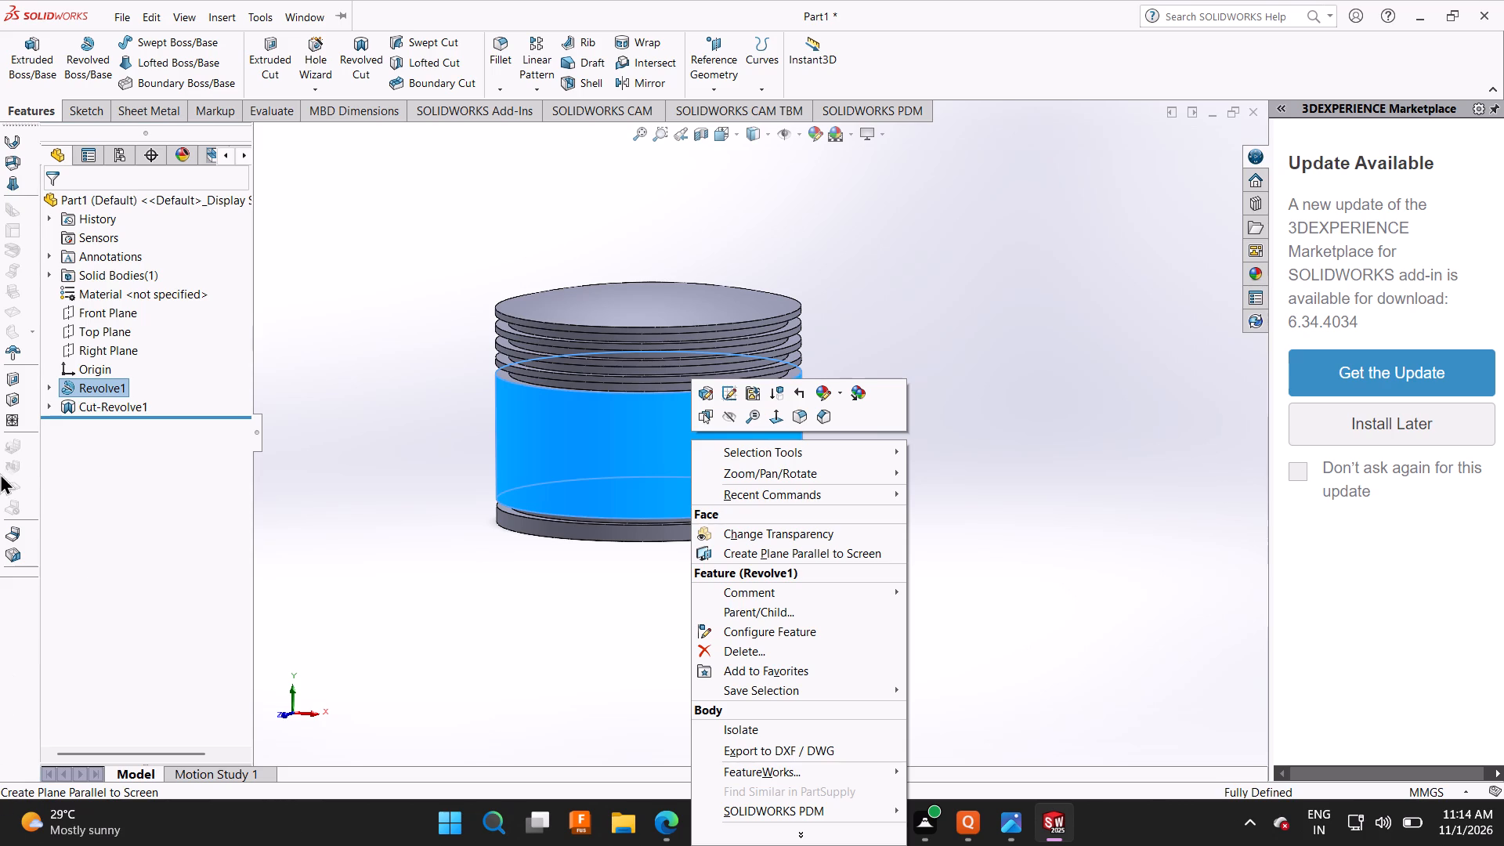
Start a Front Plane sketch and draw a circle of about 12.3 mm radius centred about 25.5 mm directly above the origin.
left_click(89, 315)
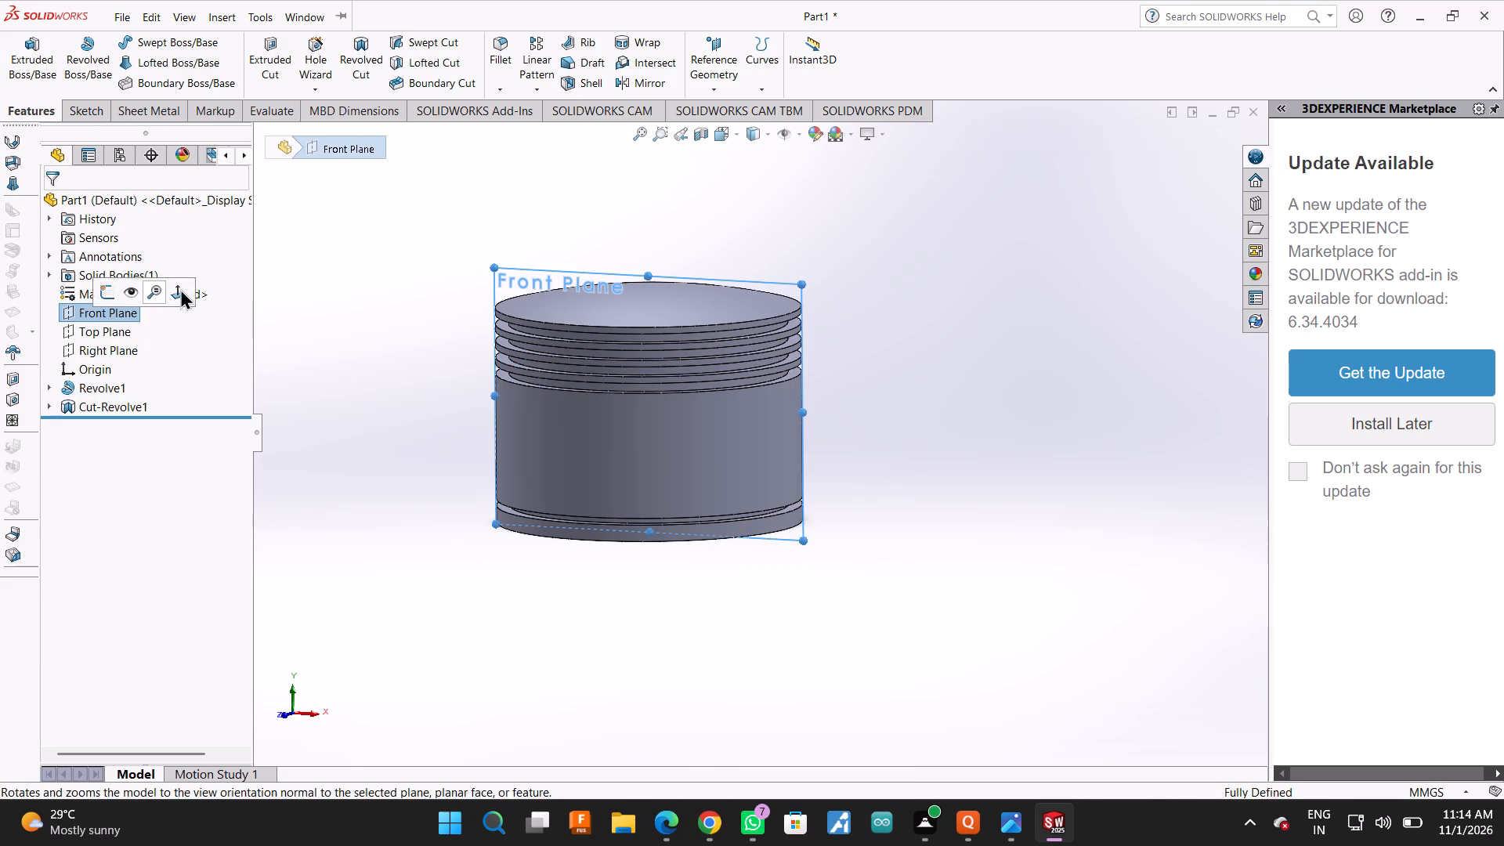
left_click(179, 291)
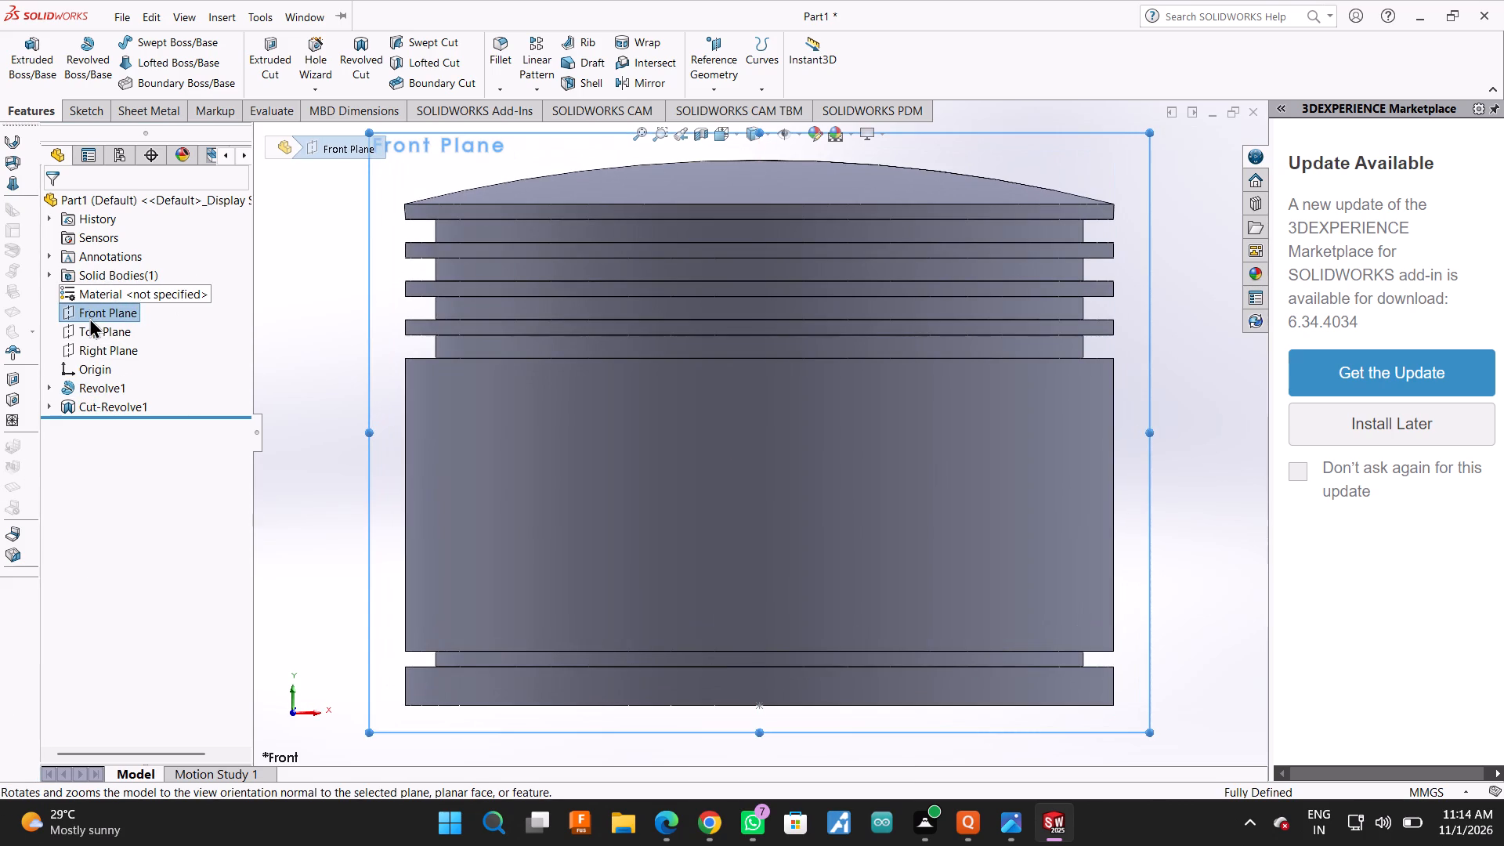
left_click(89, 317)
left_click(114, 292)
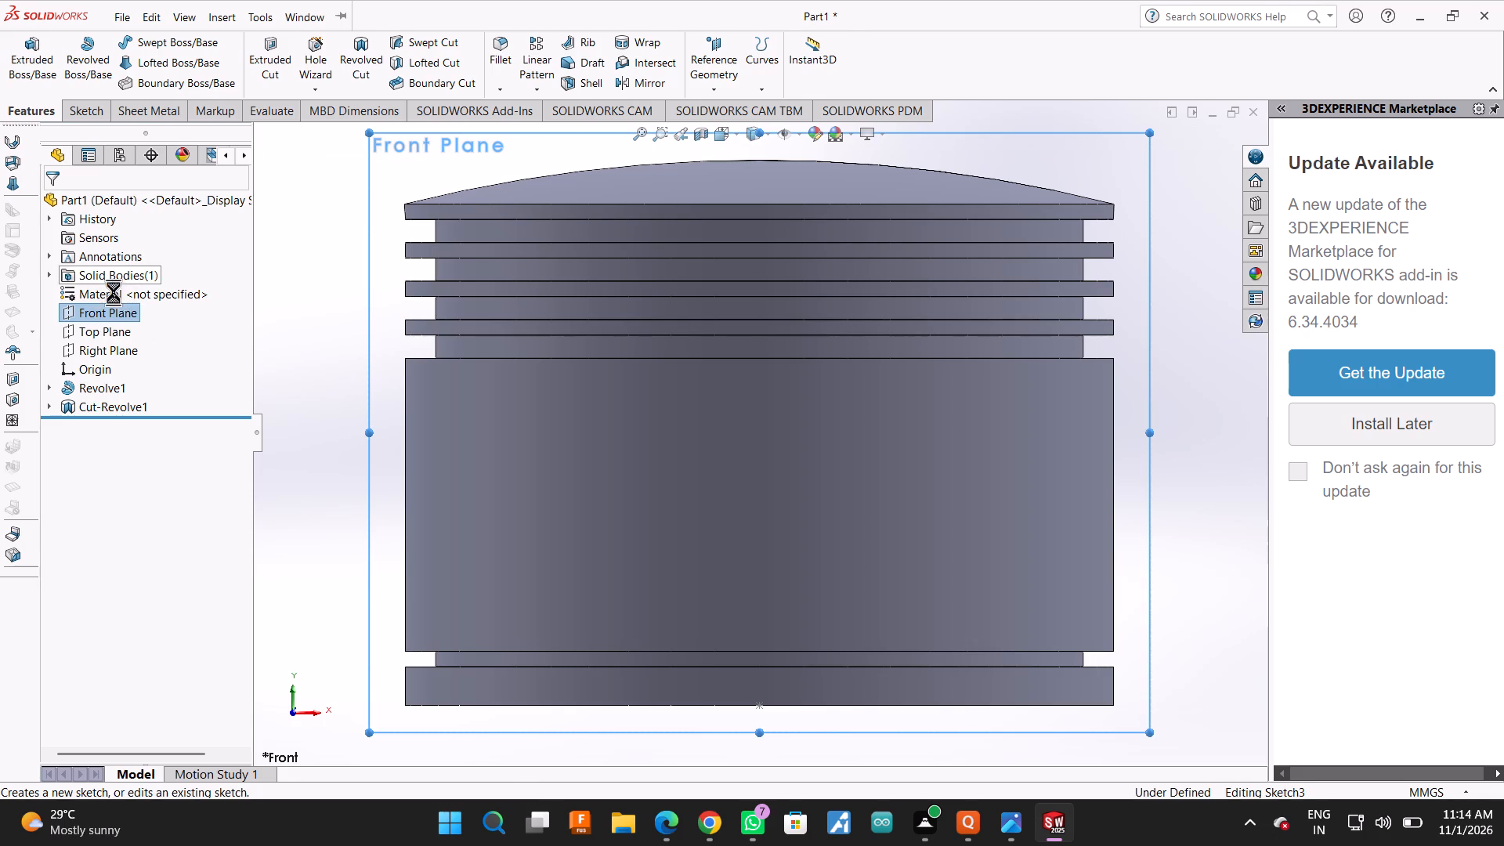
left_click(142, 49)
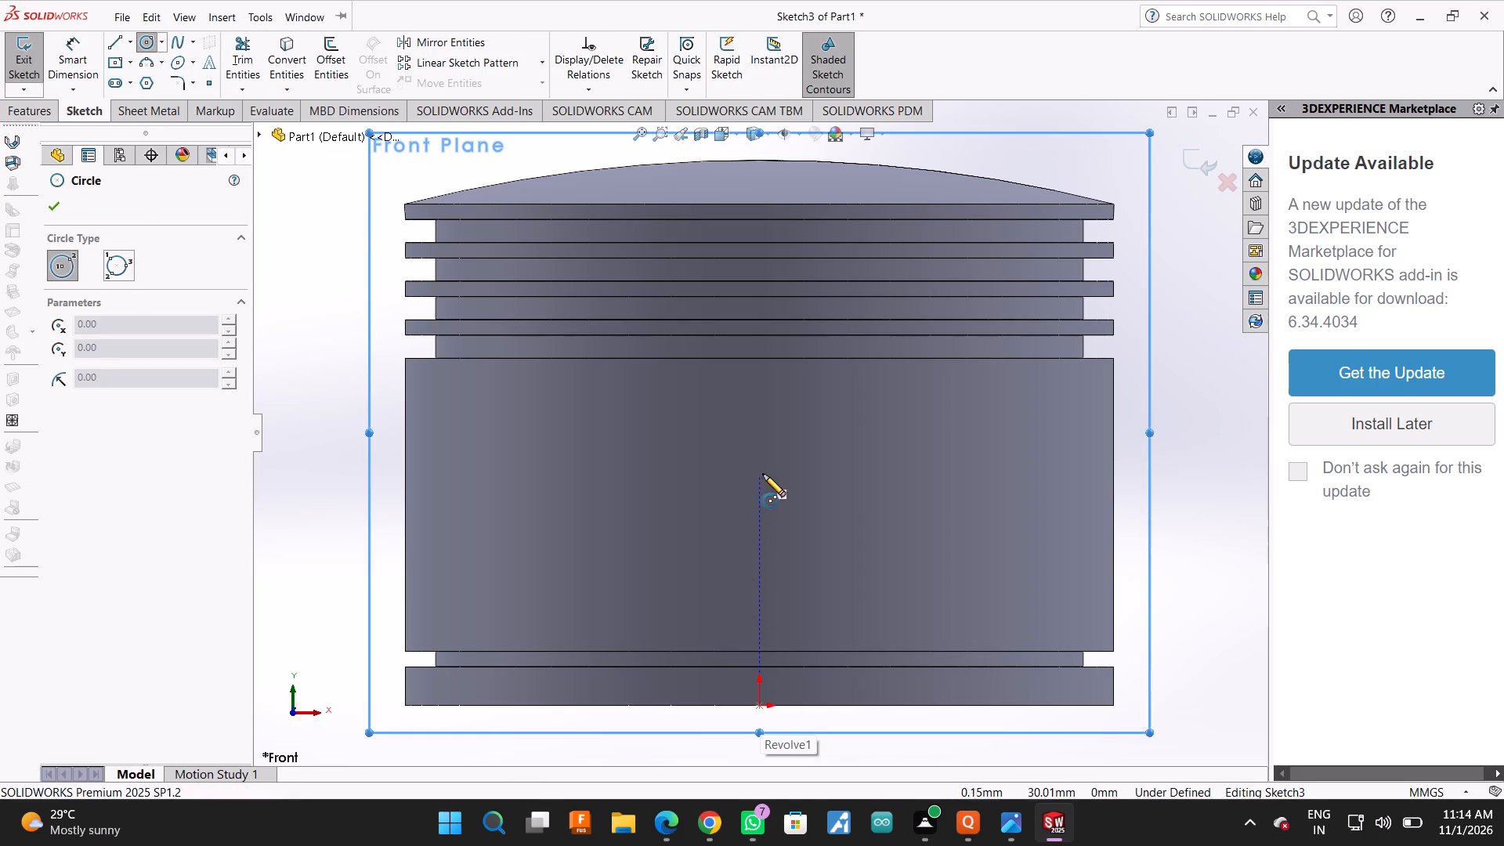
left_click(758, 508)
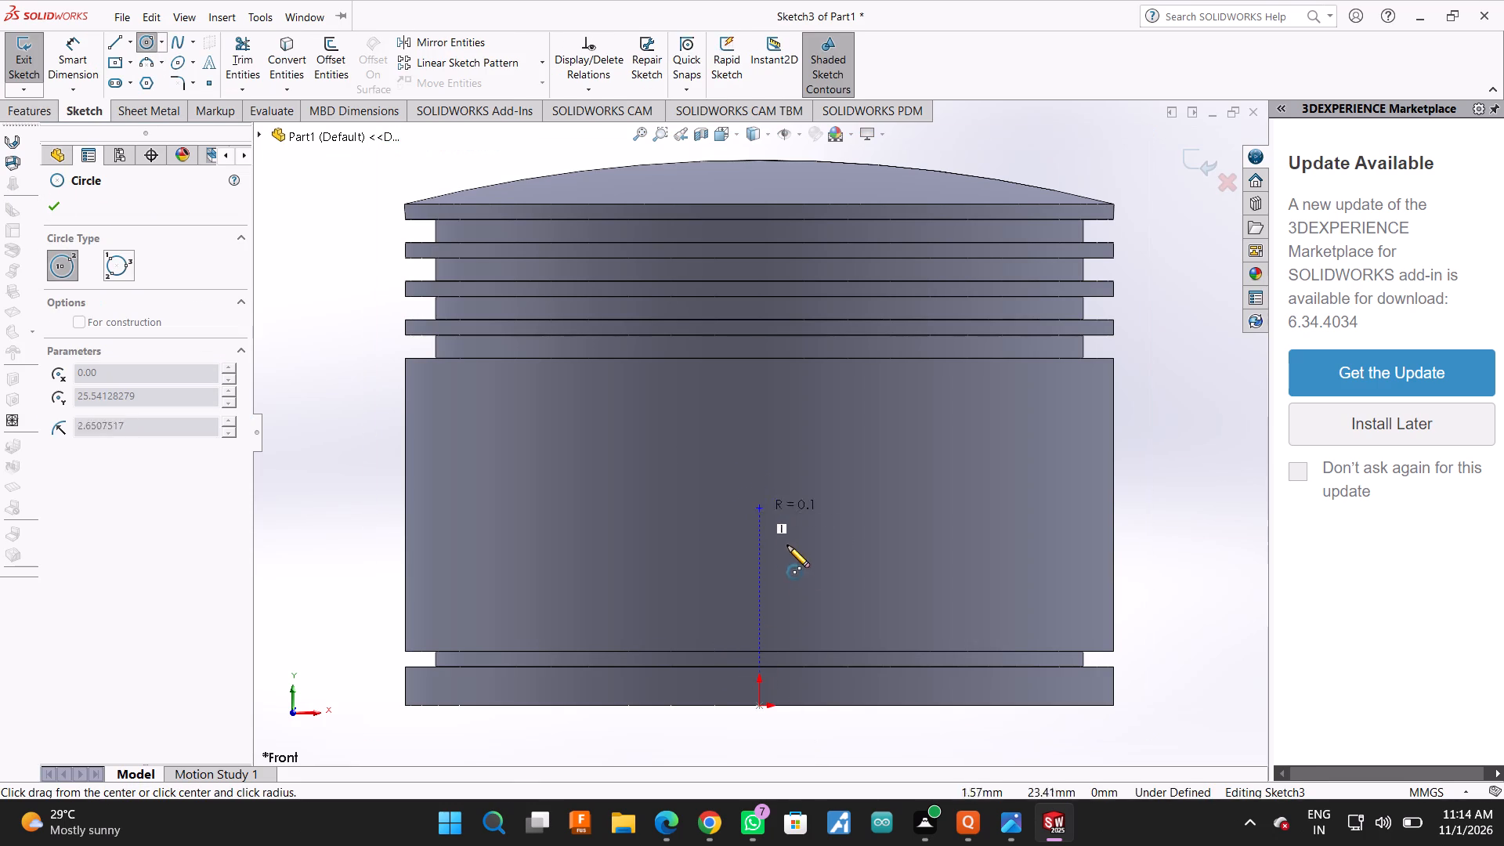
left_click(826, 577)
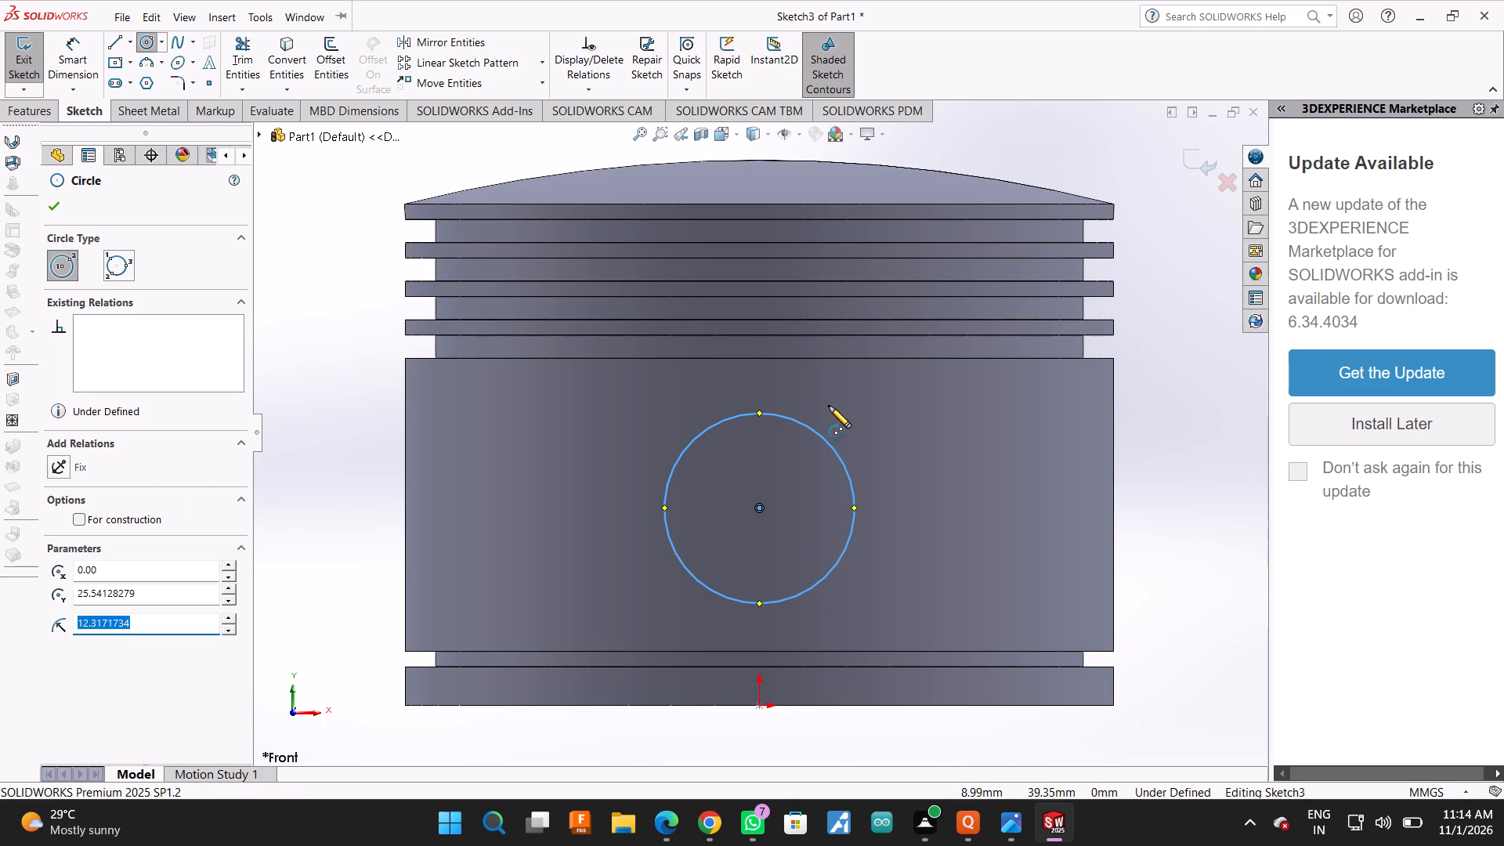
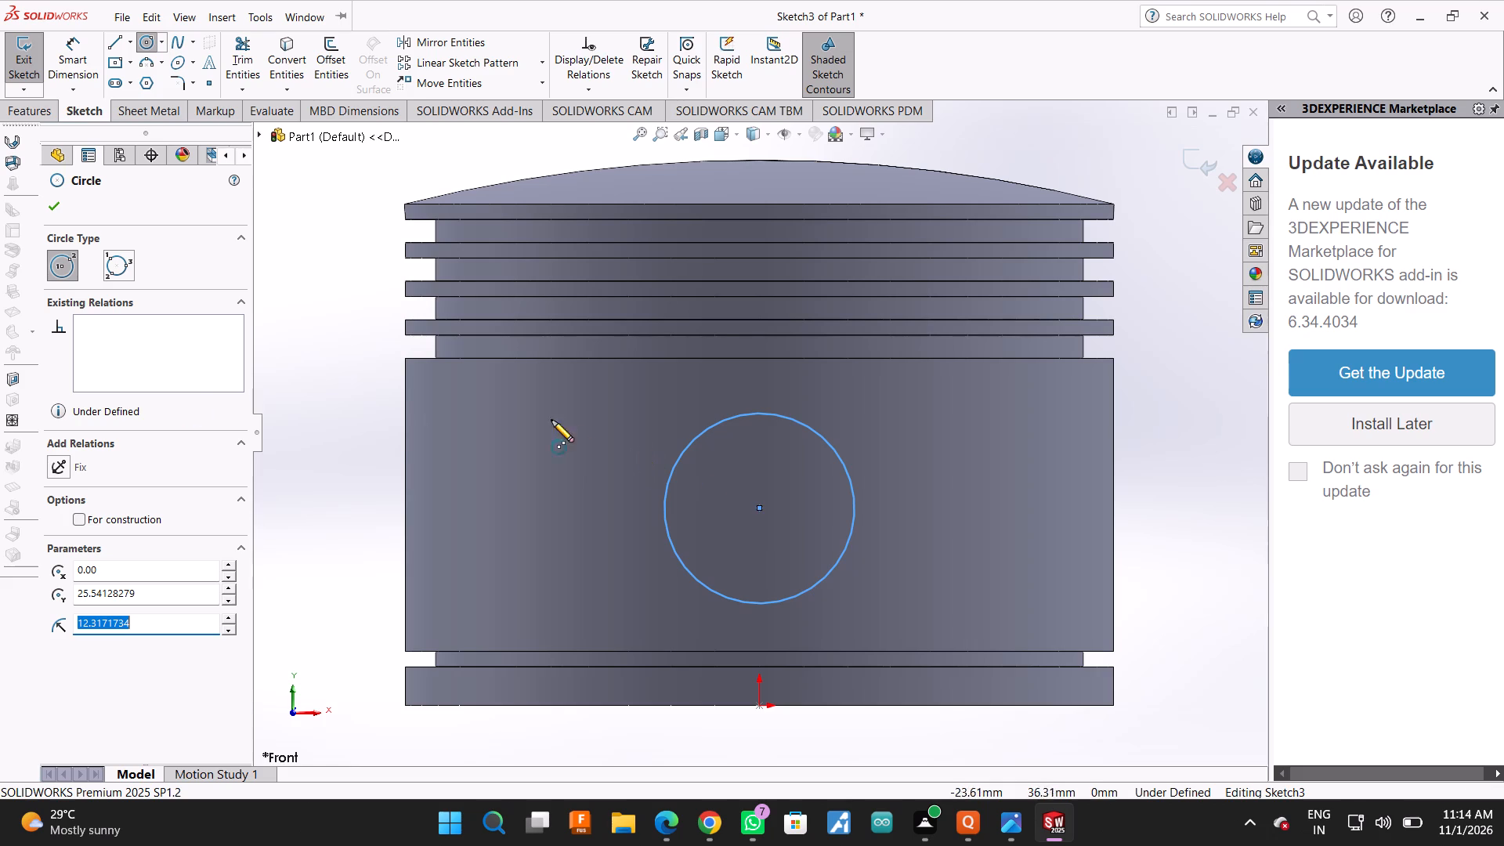
Dimension the skirt circle's diameter at 36 mm.
left_click(61, 213)
left_click(52, 52)
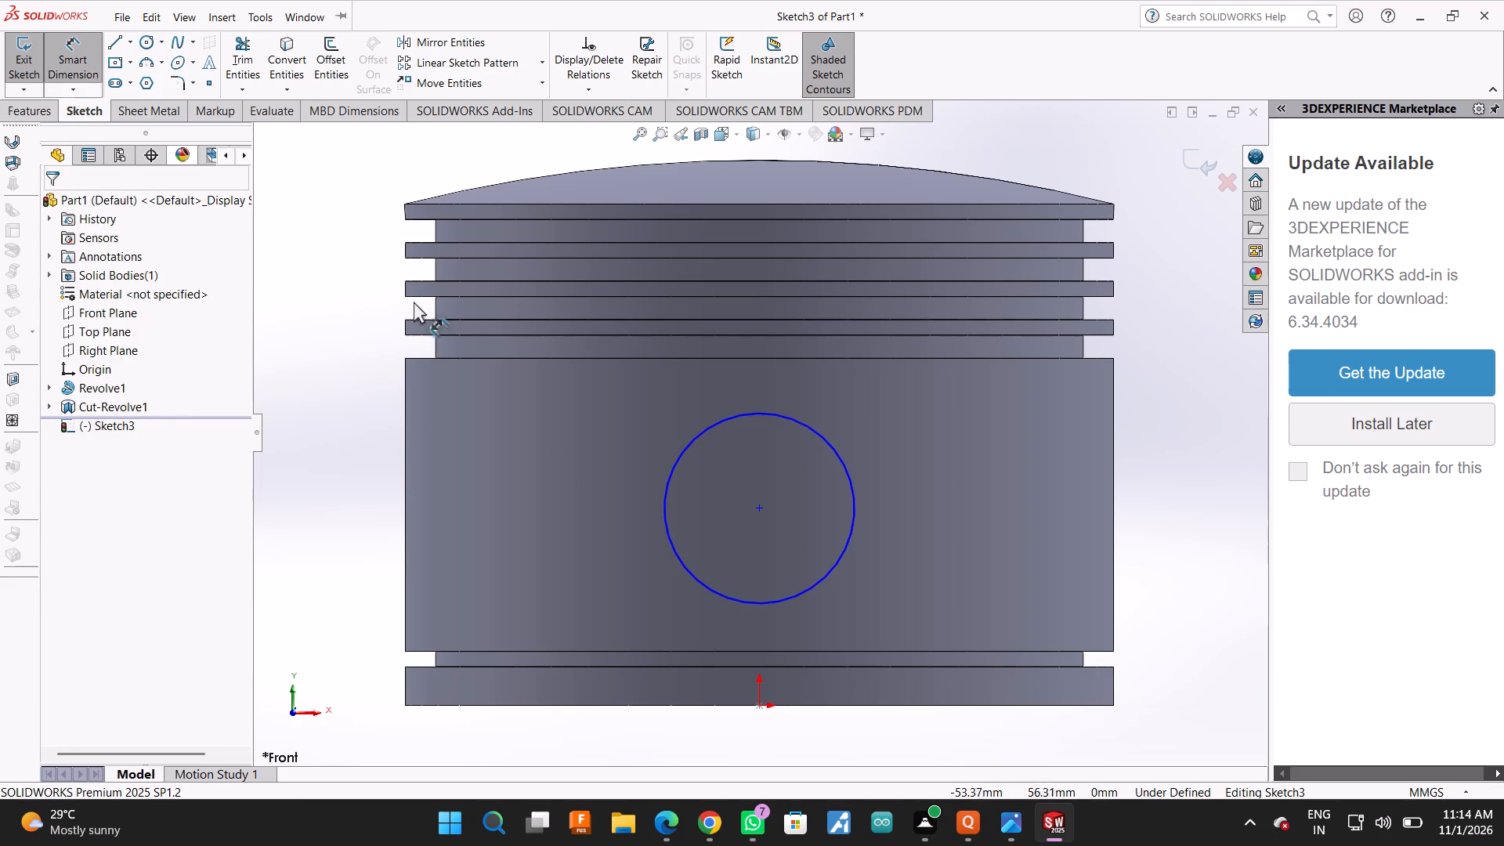
left_click(847, 469)
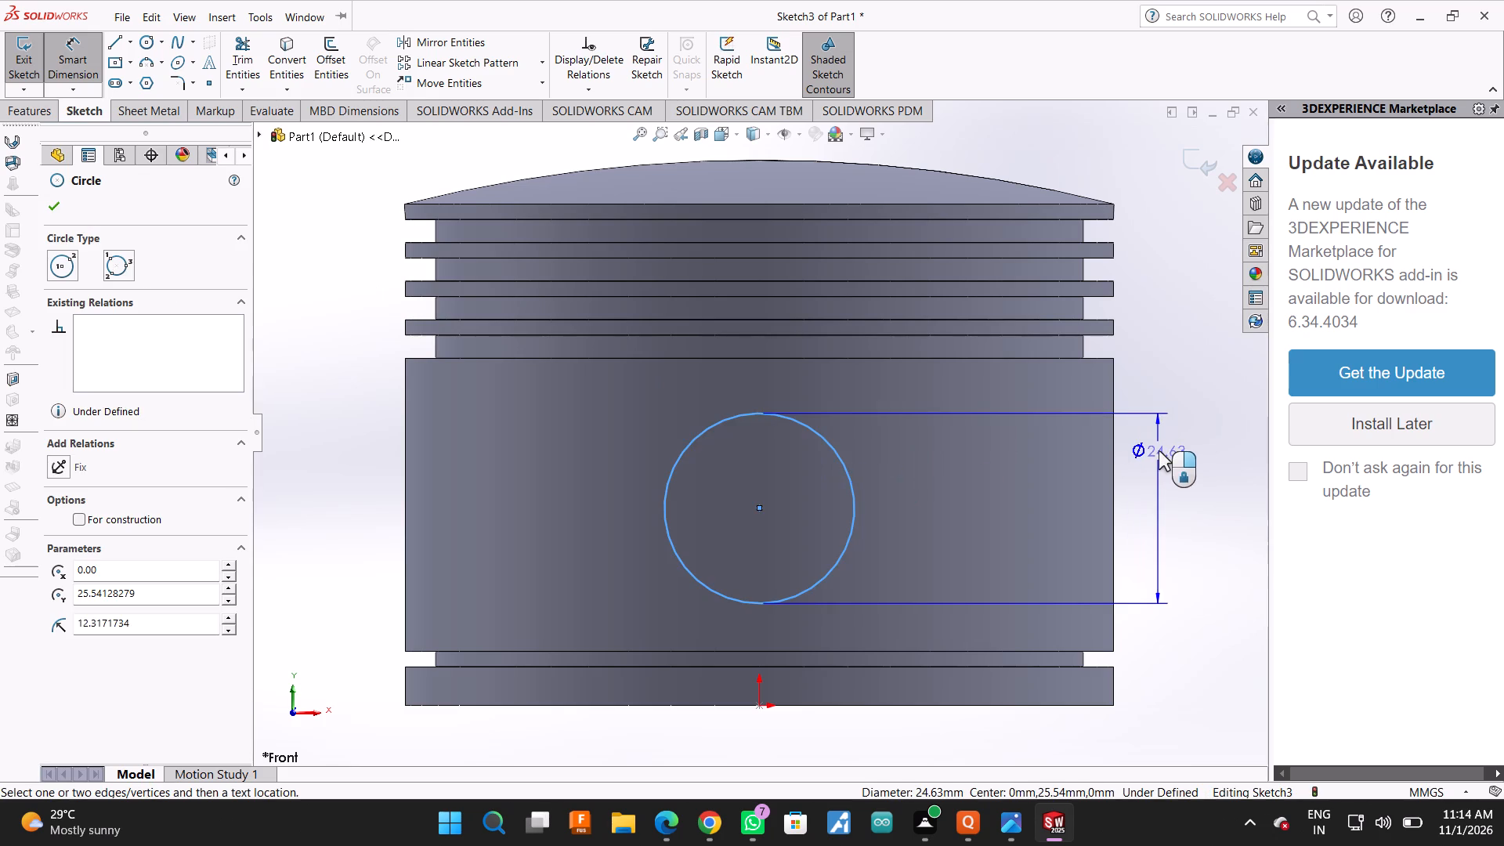
left_click(1175, 487)
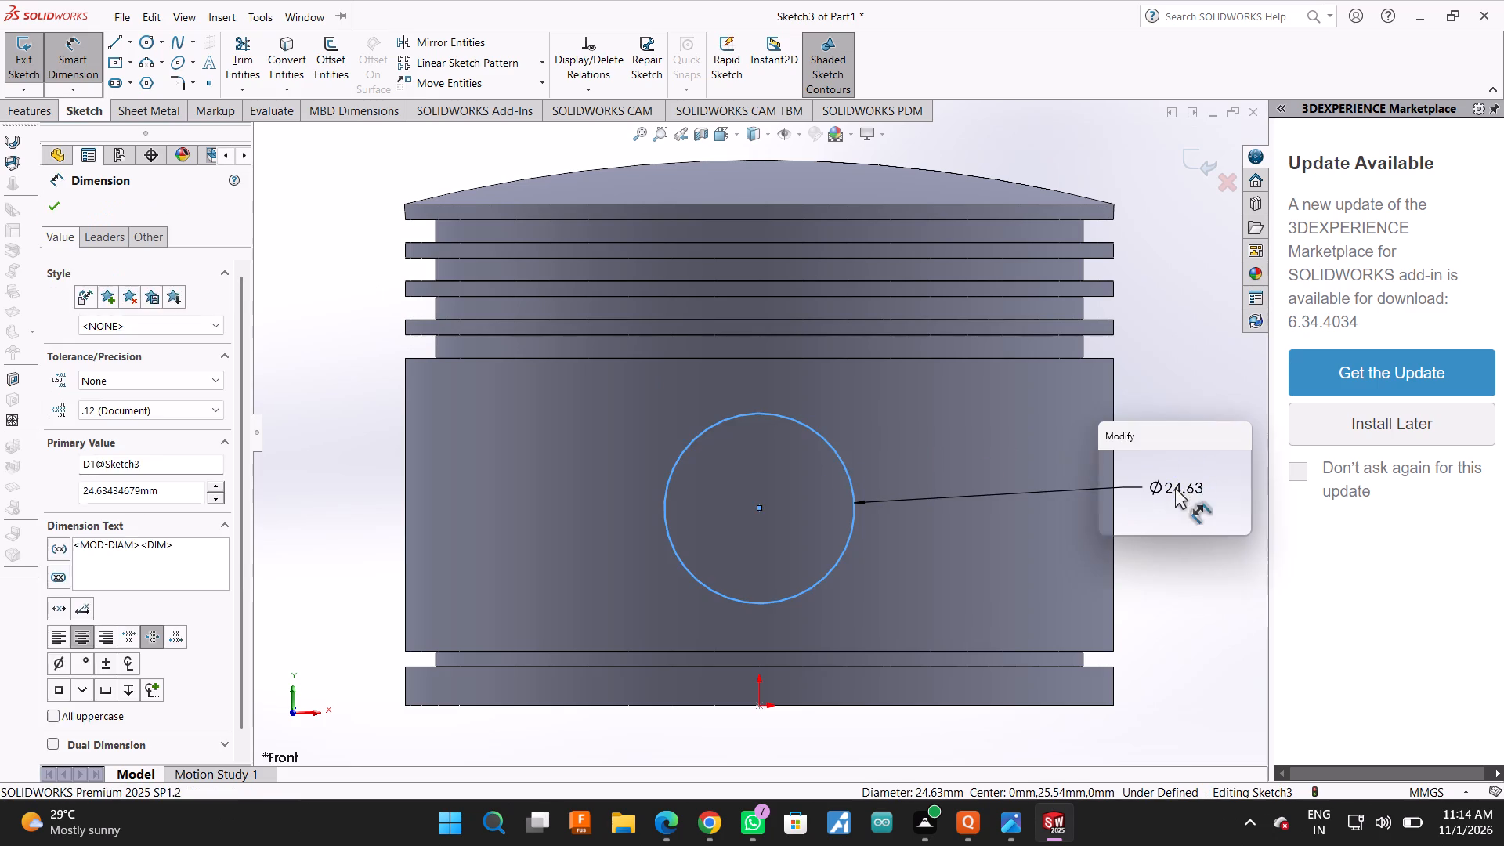
type("36")
key("Return")
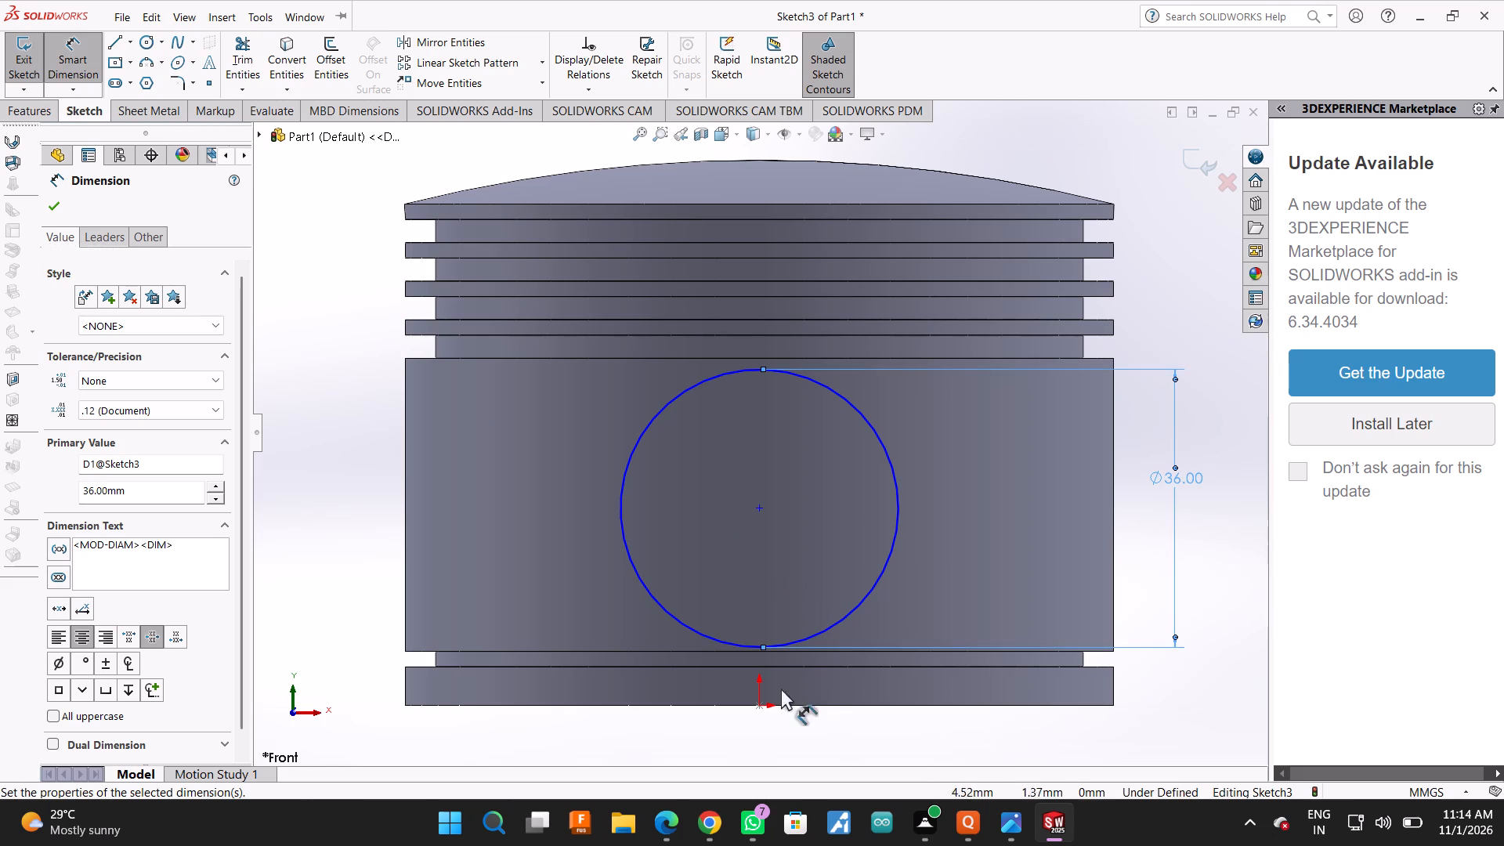
Dimension the vertical distance from the origin to the circle's centre at 27 mm.
left_click(762, 506)
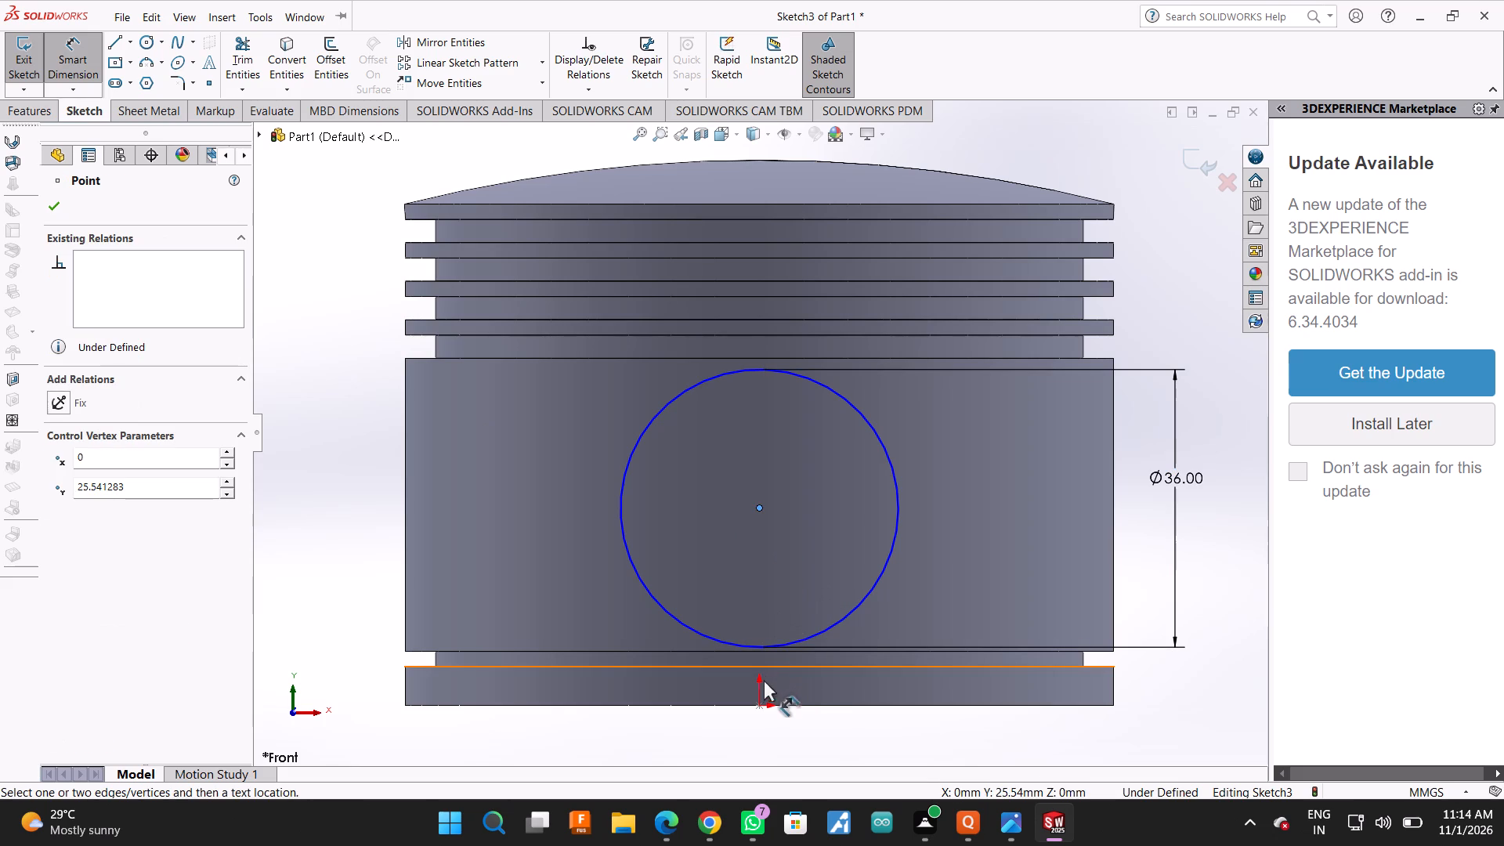
left_click(757, 705)
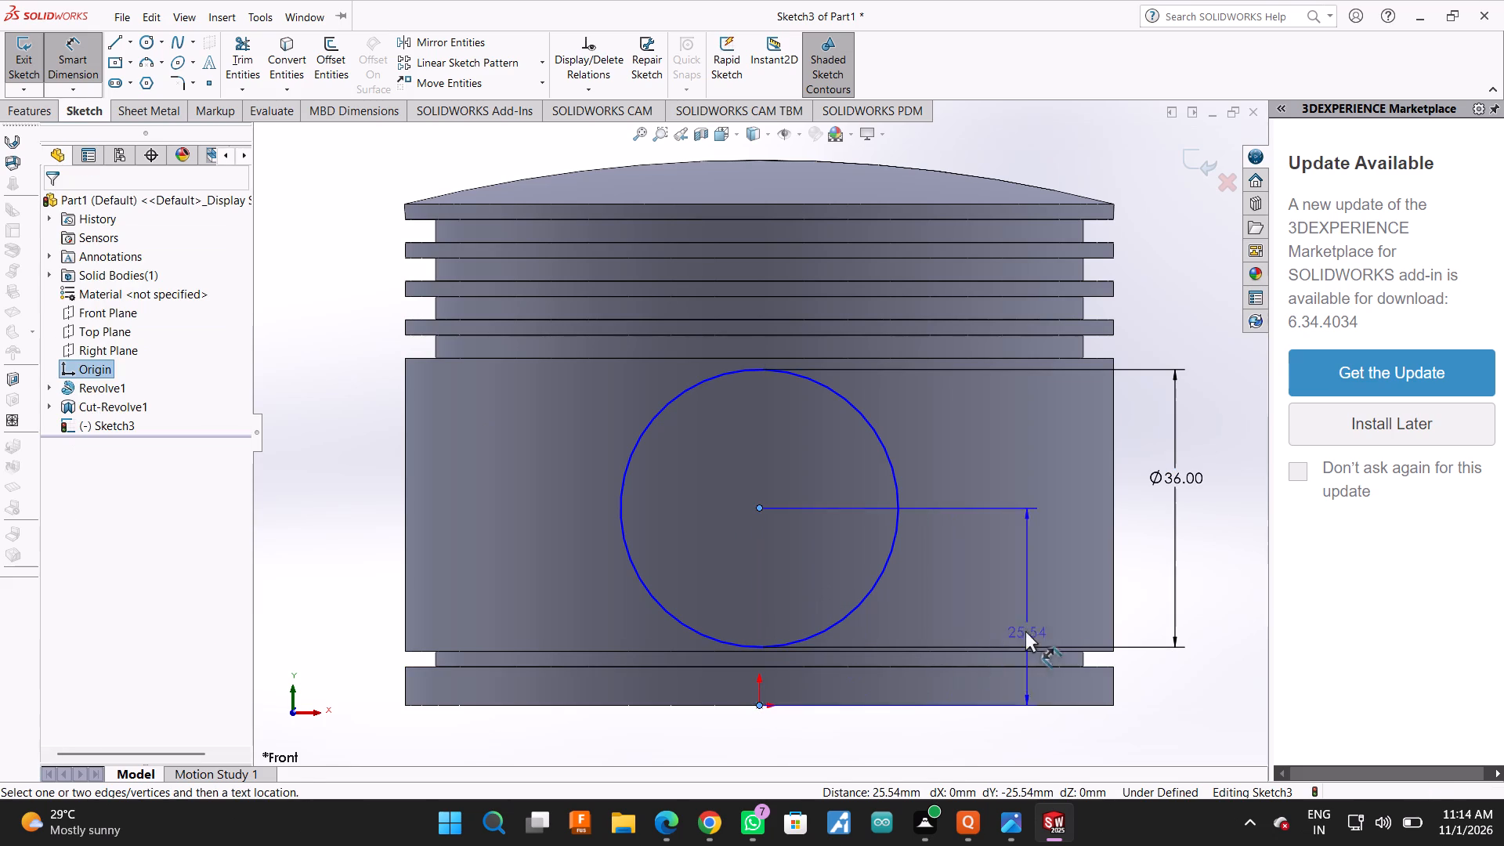
left_click(338, 579)
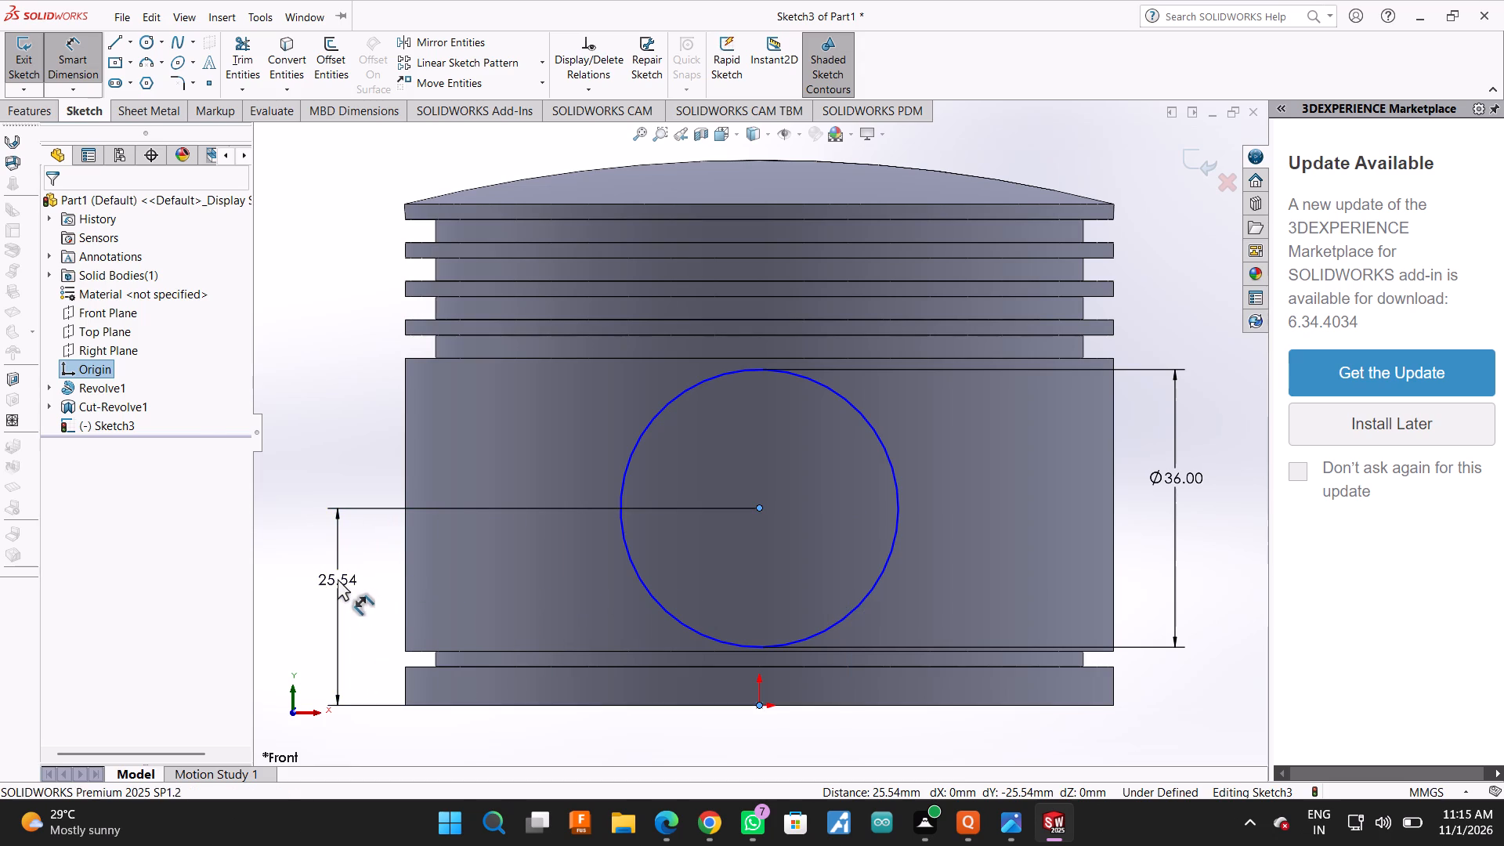
key("2")
key("7")
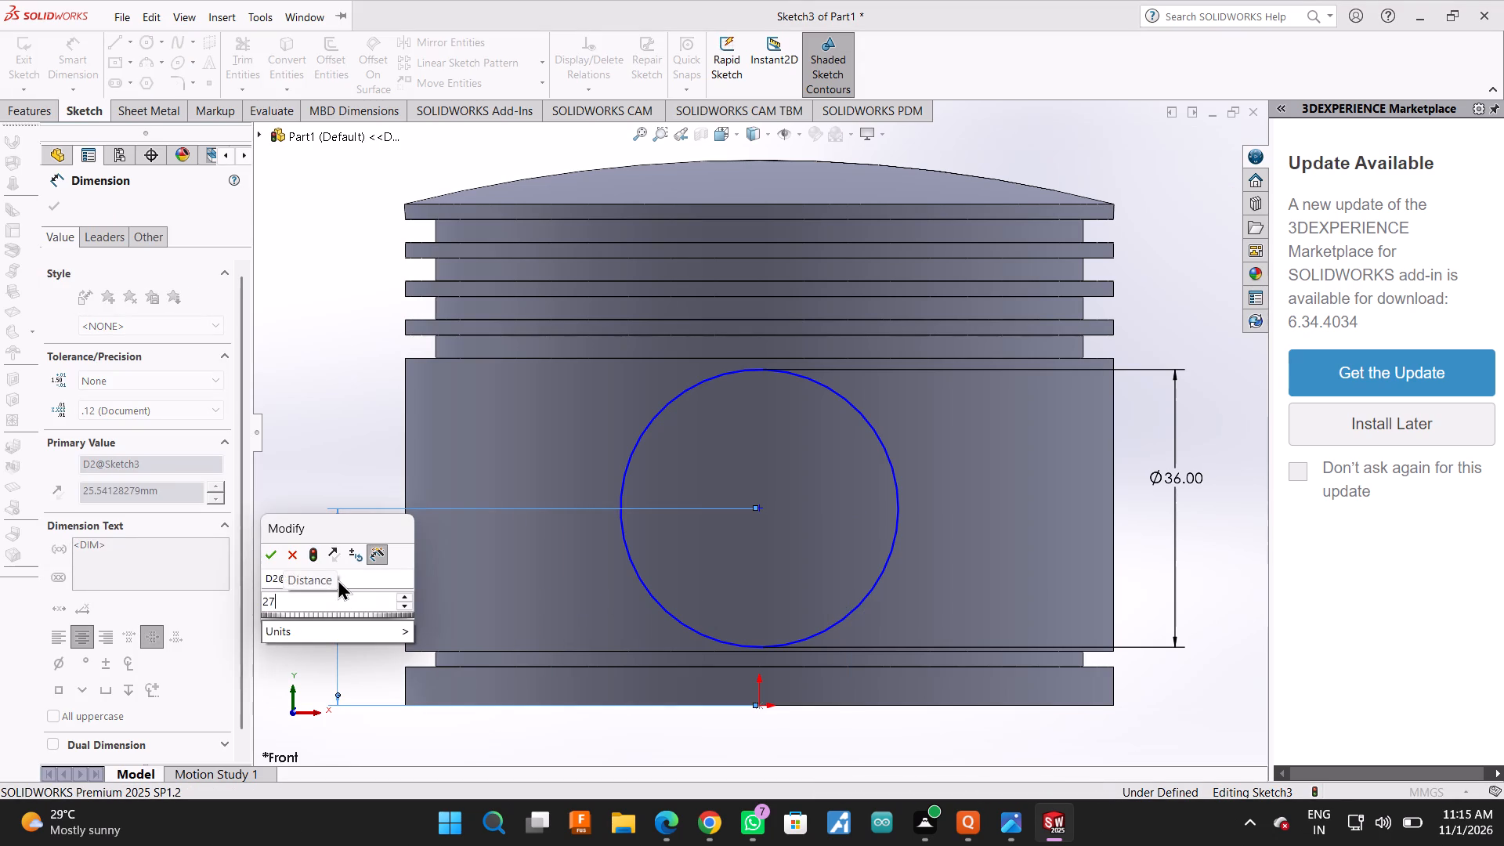
key("Return")
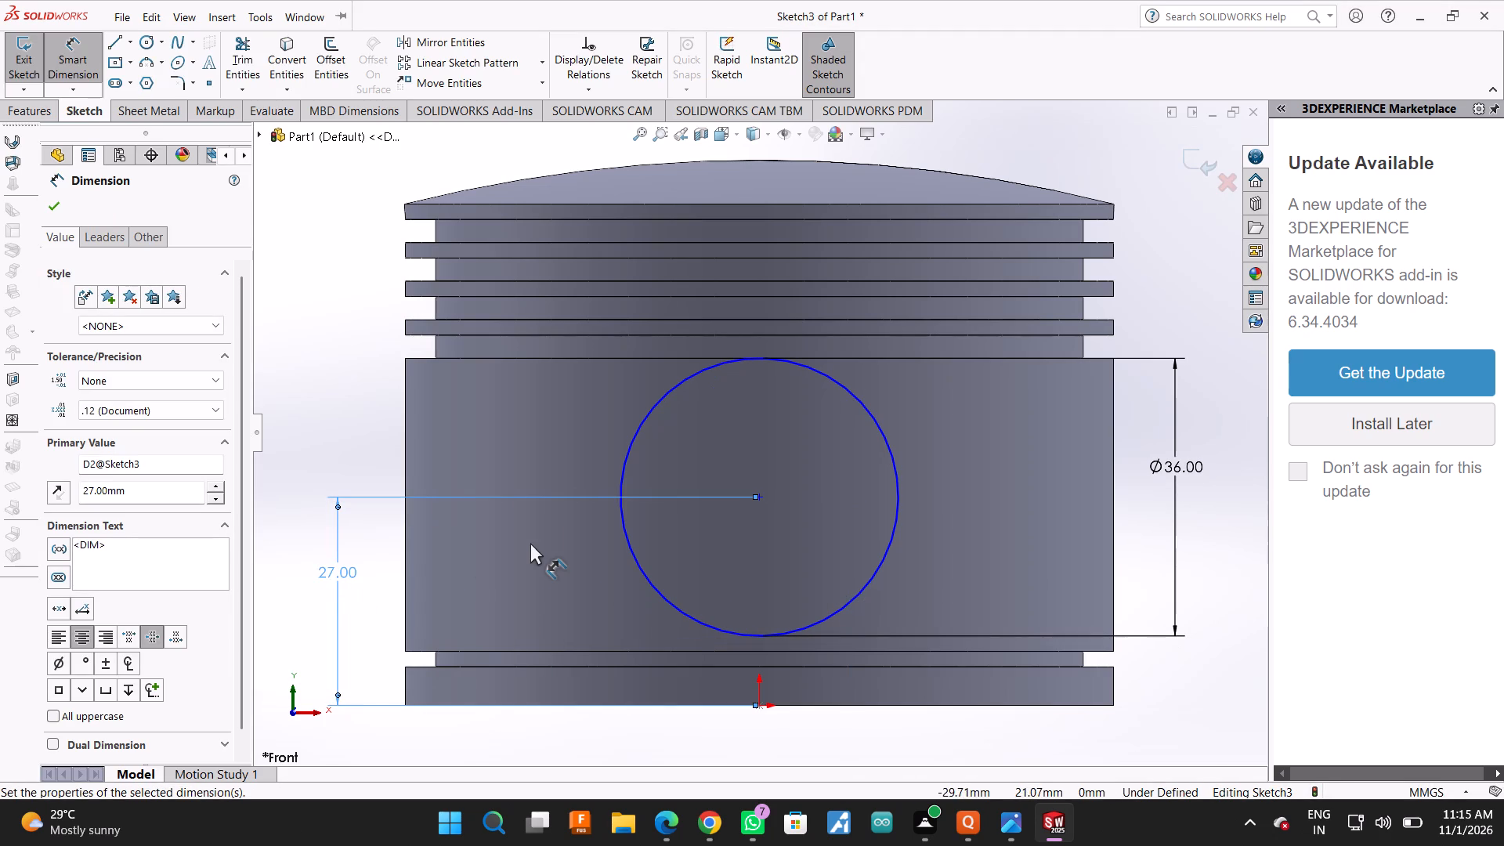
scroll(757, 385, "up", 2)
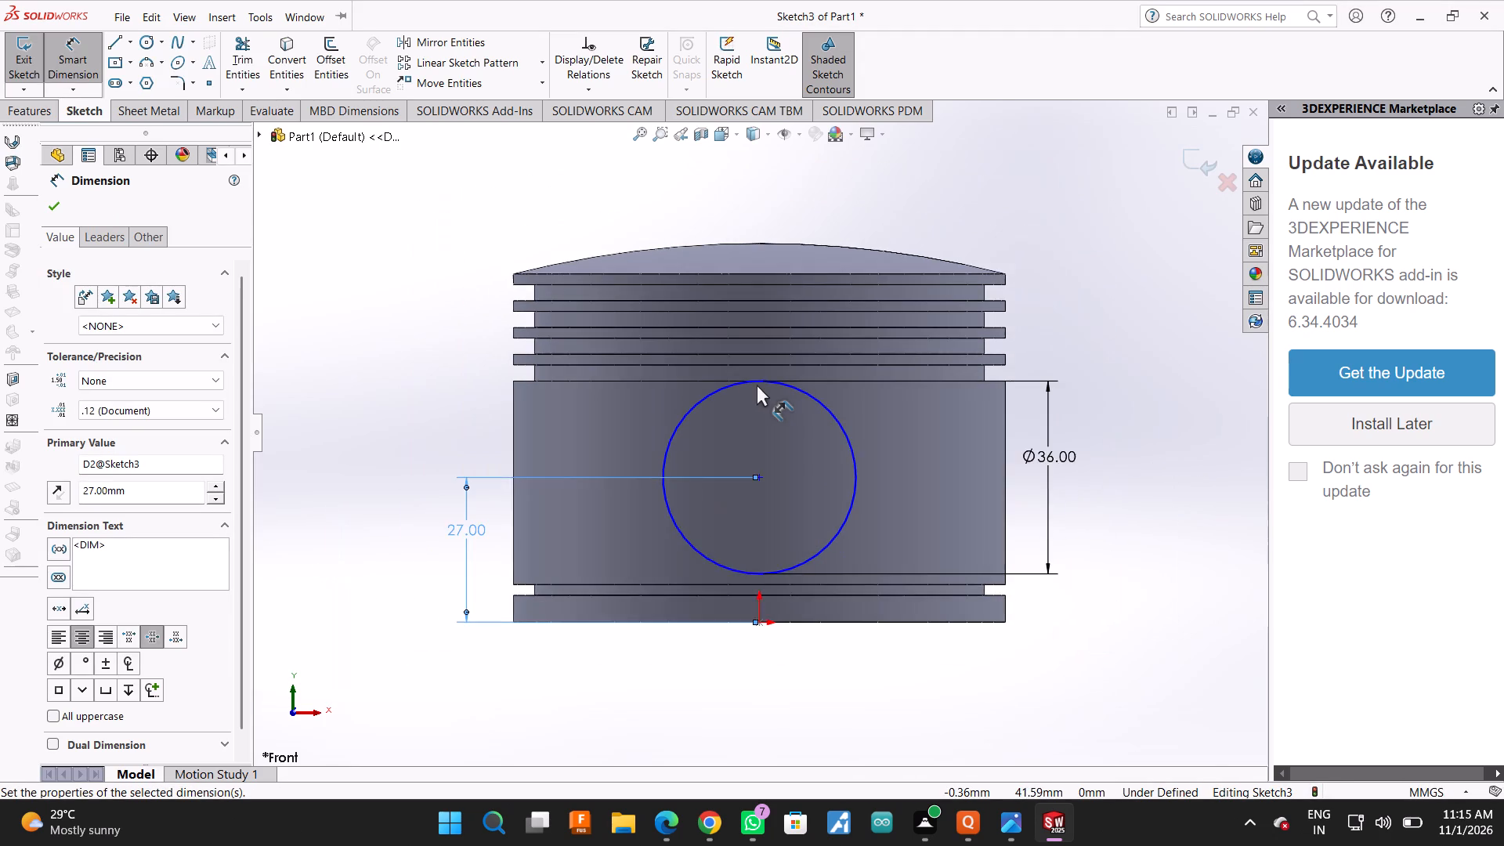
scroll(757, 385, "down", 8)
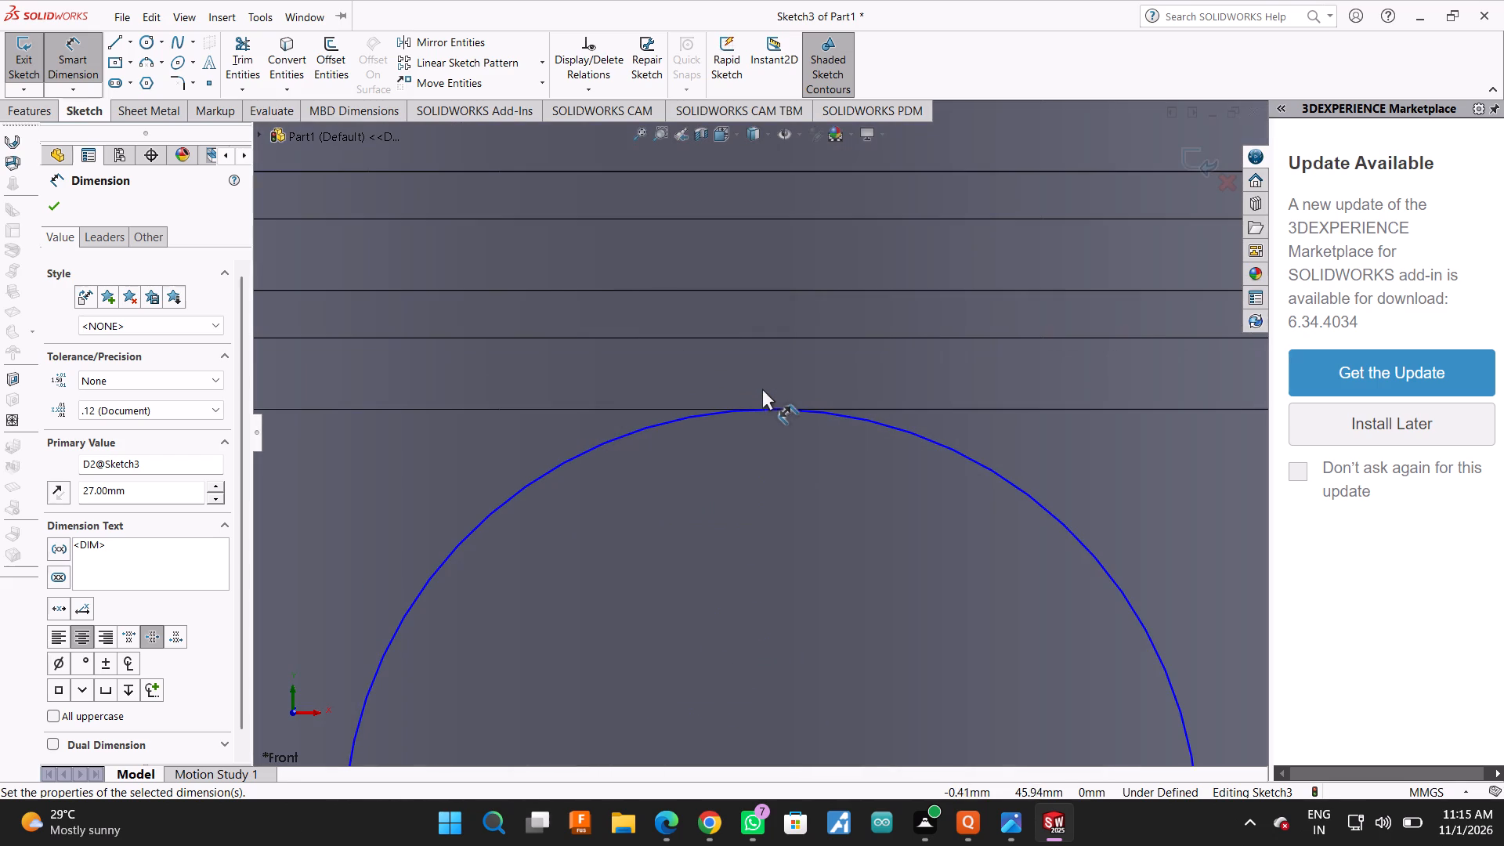
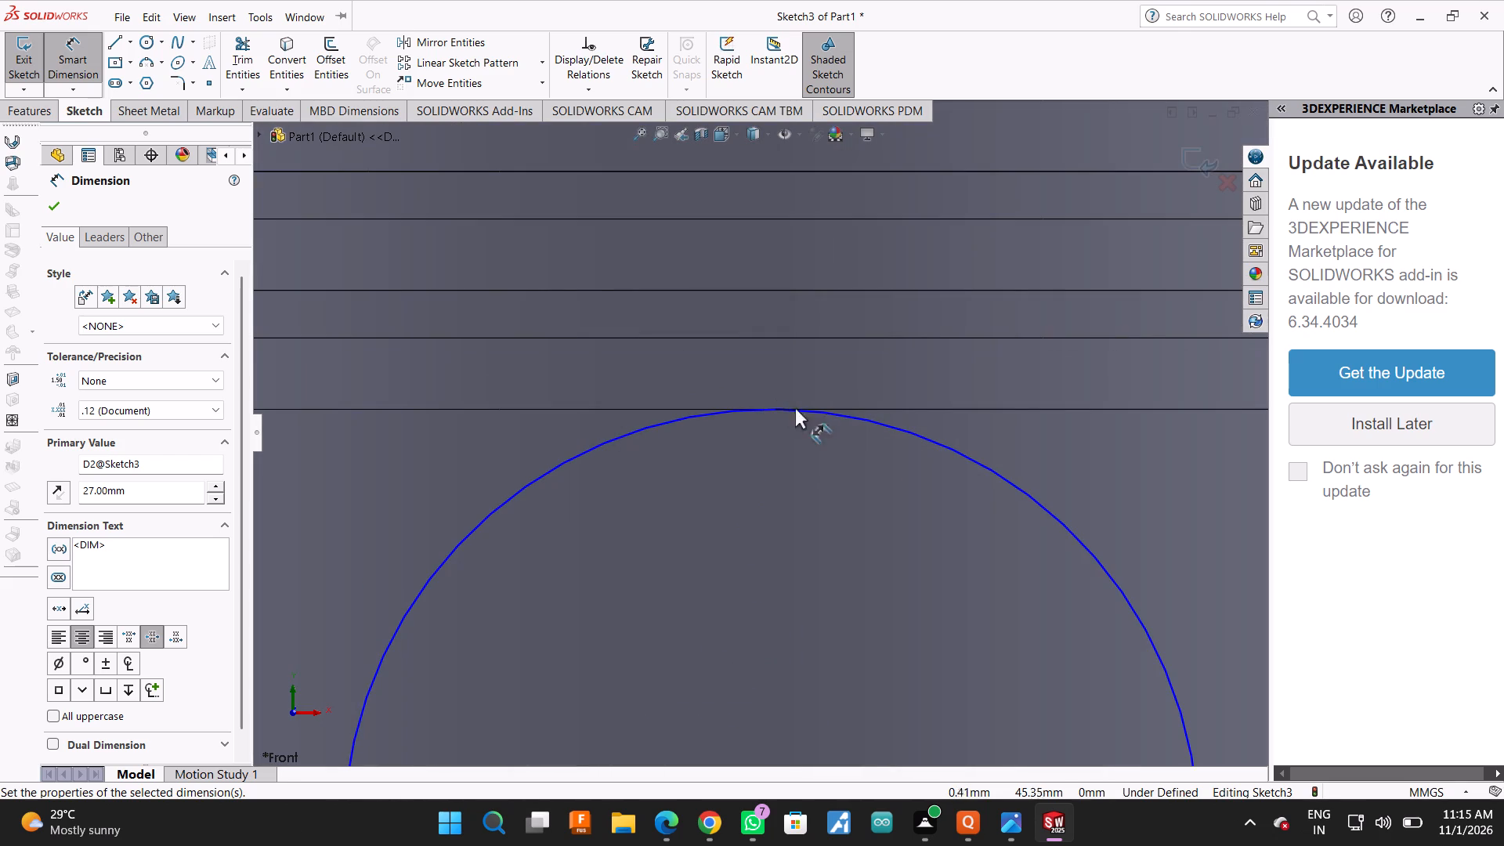
Finish dimensioning the circle on the piston skirt and bring up the feature commands for its sketch.
scroll(886, 451, "up", 5)
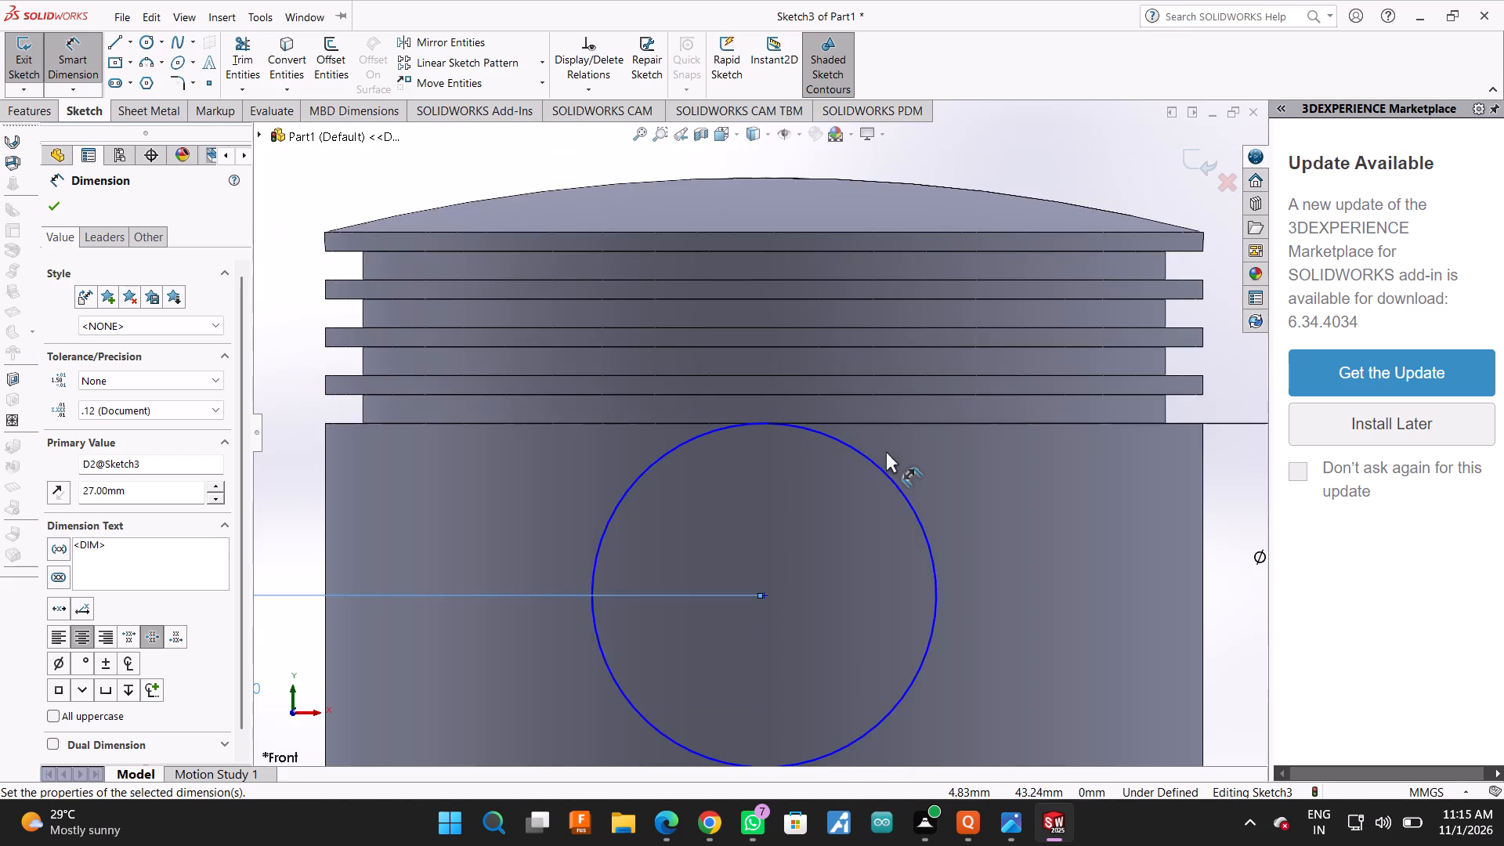
scroll(885, 473, "up", 3)
scroll(879, 498, "down", 2)
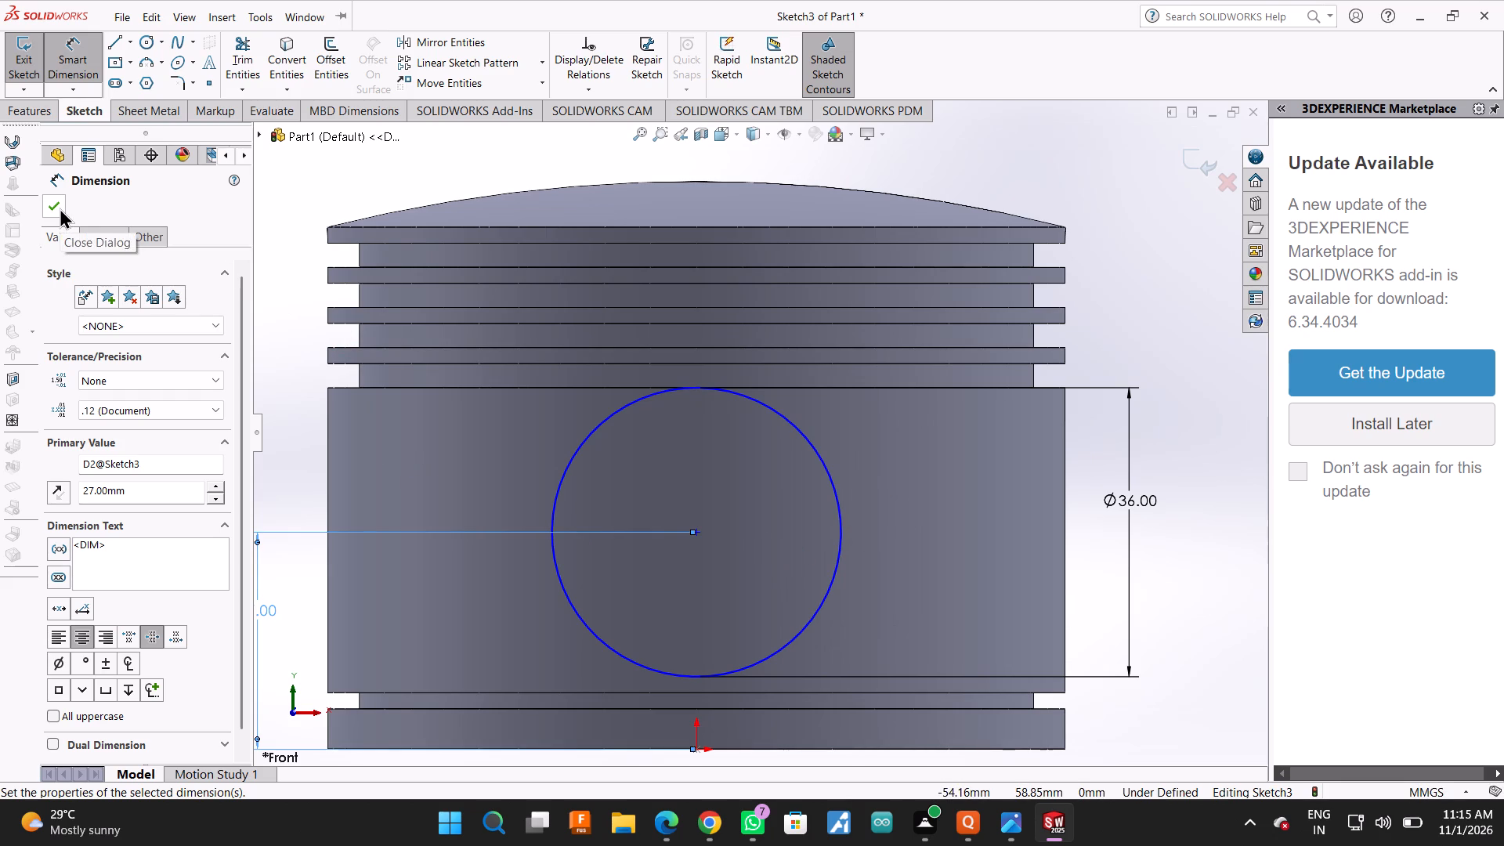
scroll(886, 457, "up", 1)
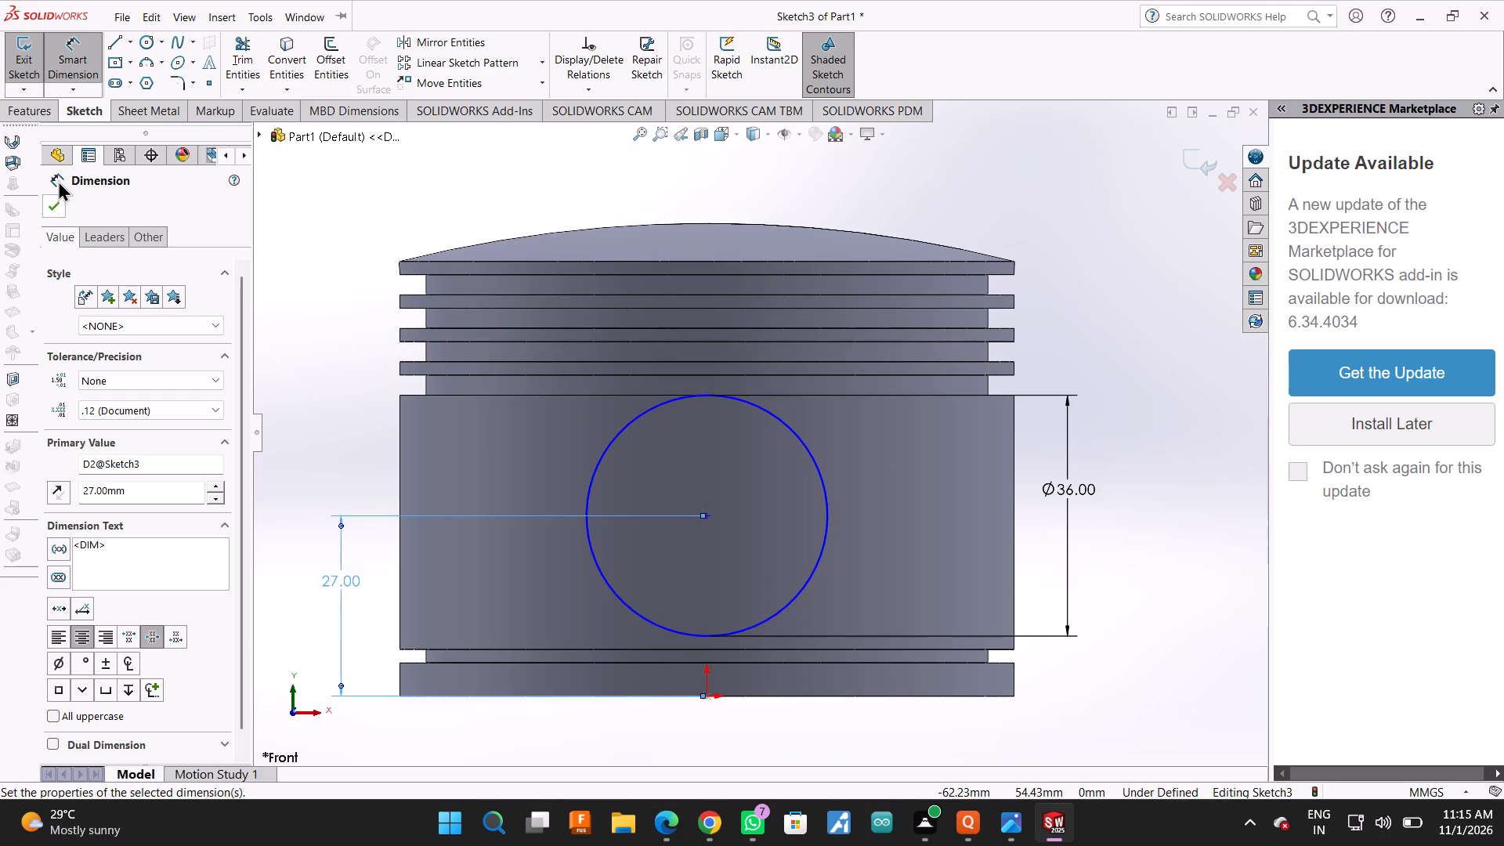
left_click(58, 198)
left_click(34, 110)
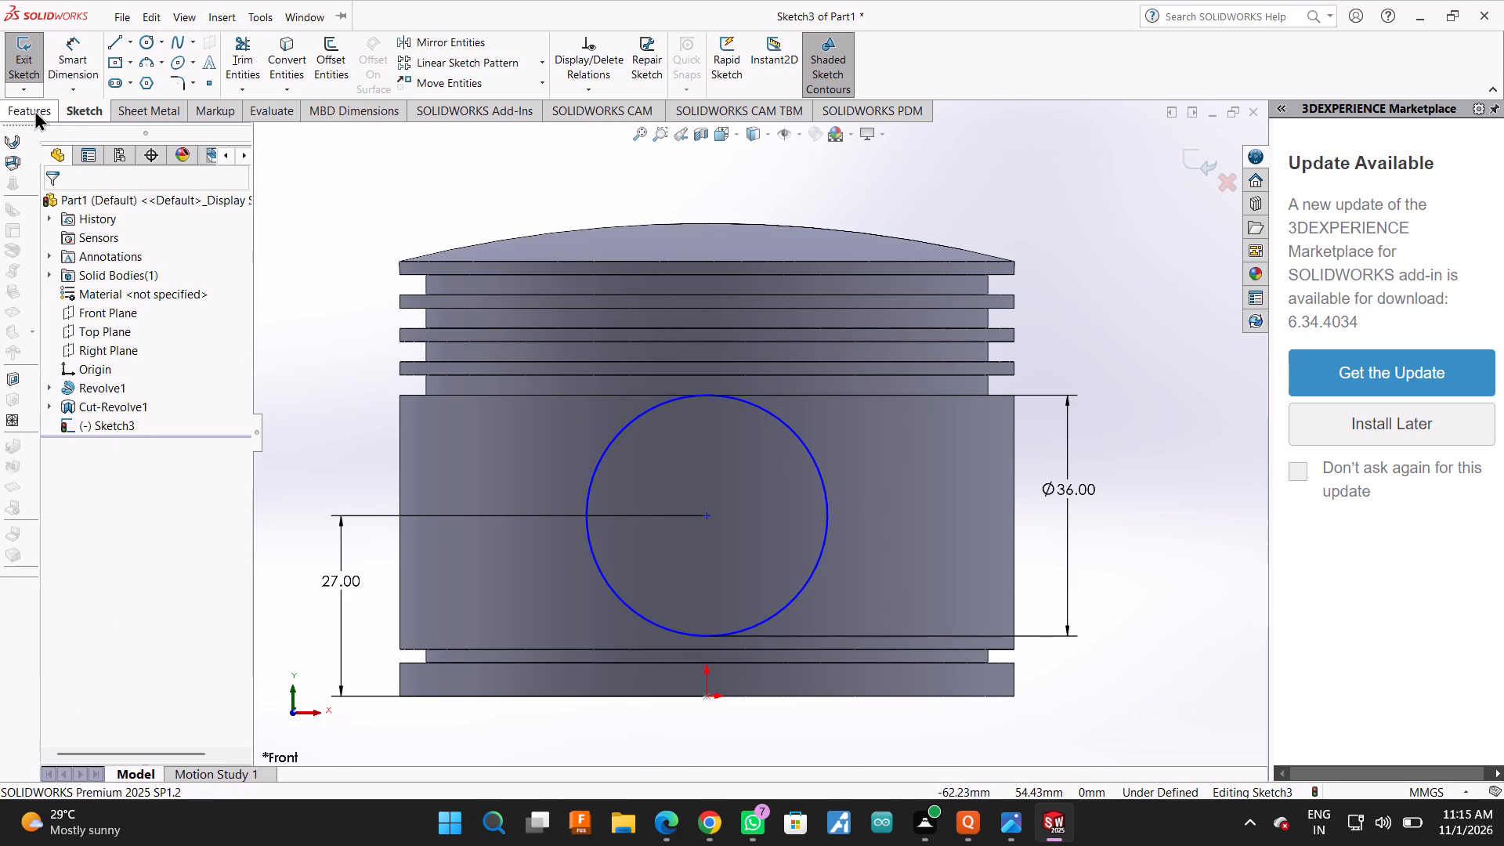
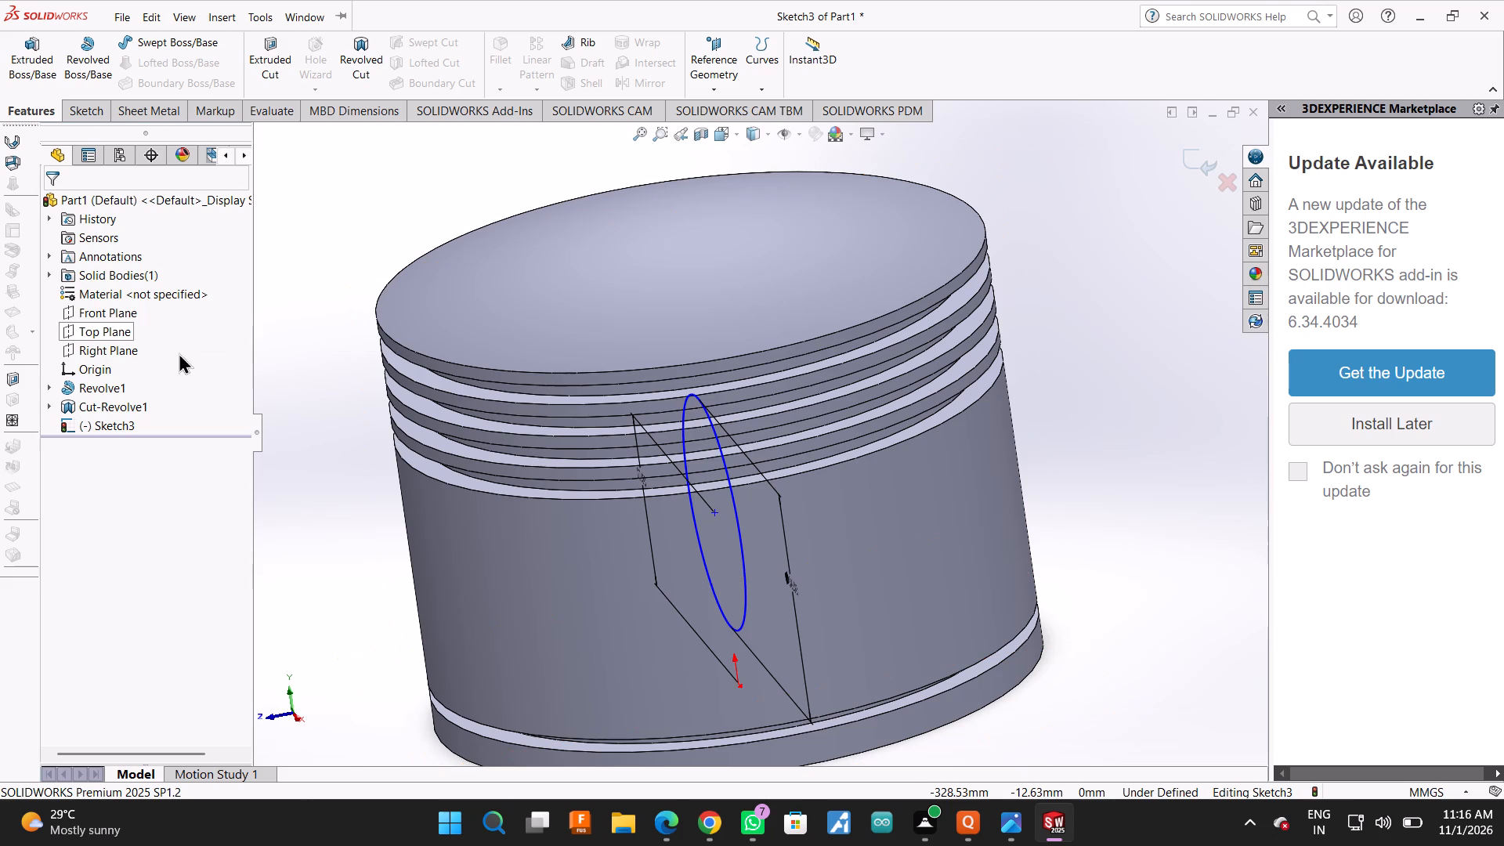
Undo the last change to the position of the circle on the piston skirt.
key("ctrl+z")
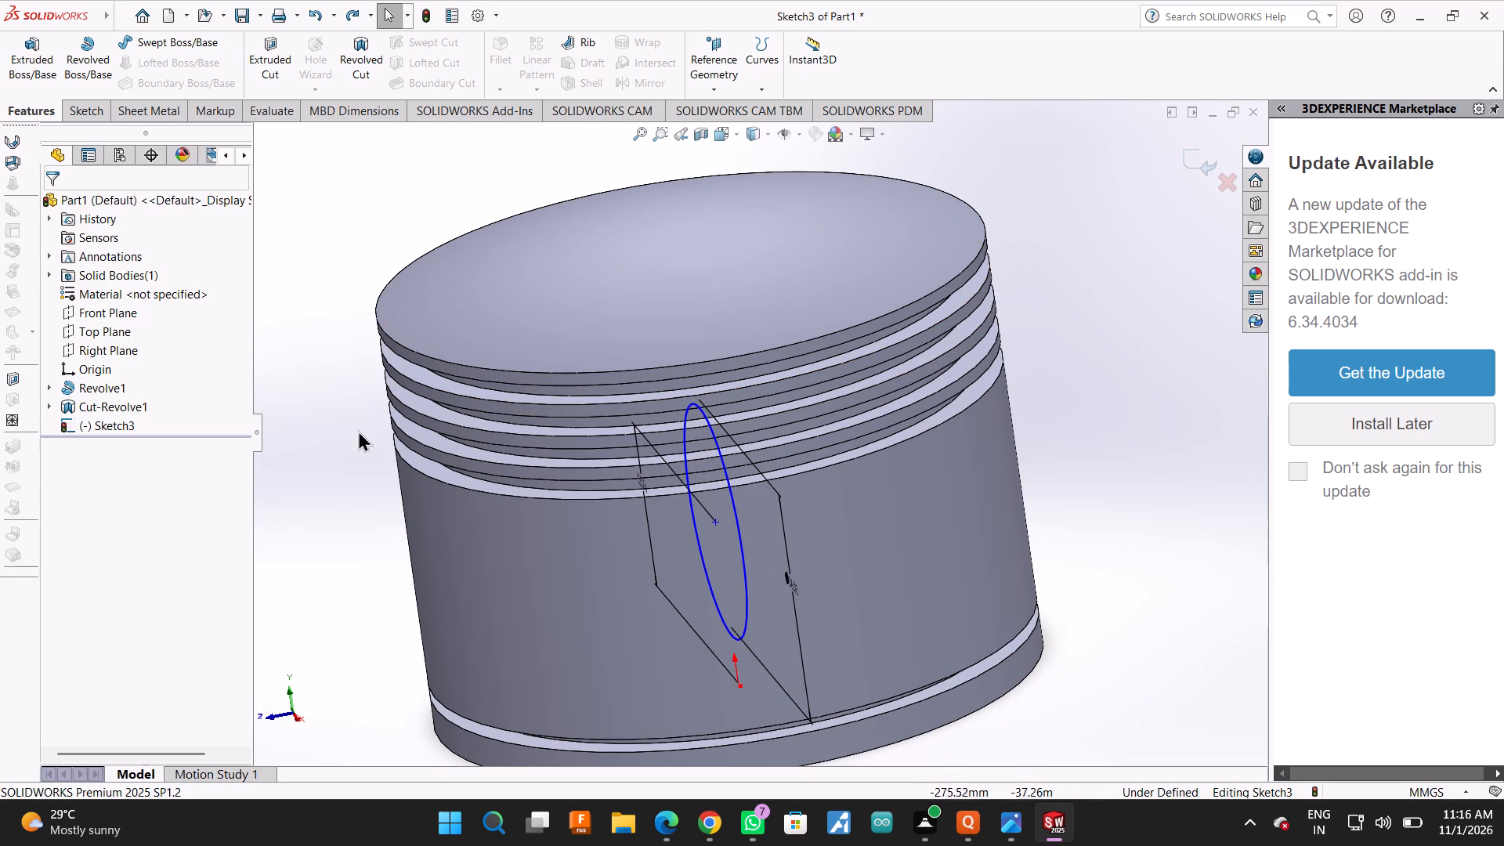
Viewing square to the Front Plane, set the skirt circle's diameter to 22 mm.
left_click(120, 313)
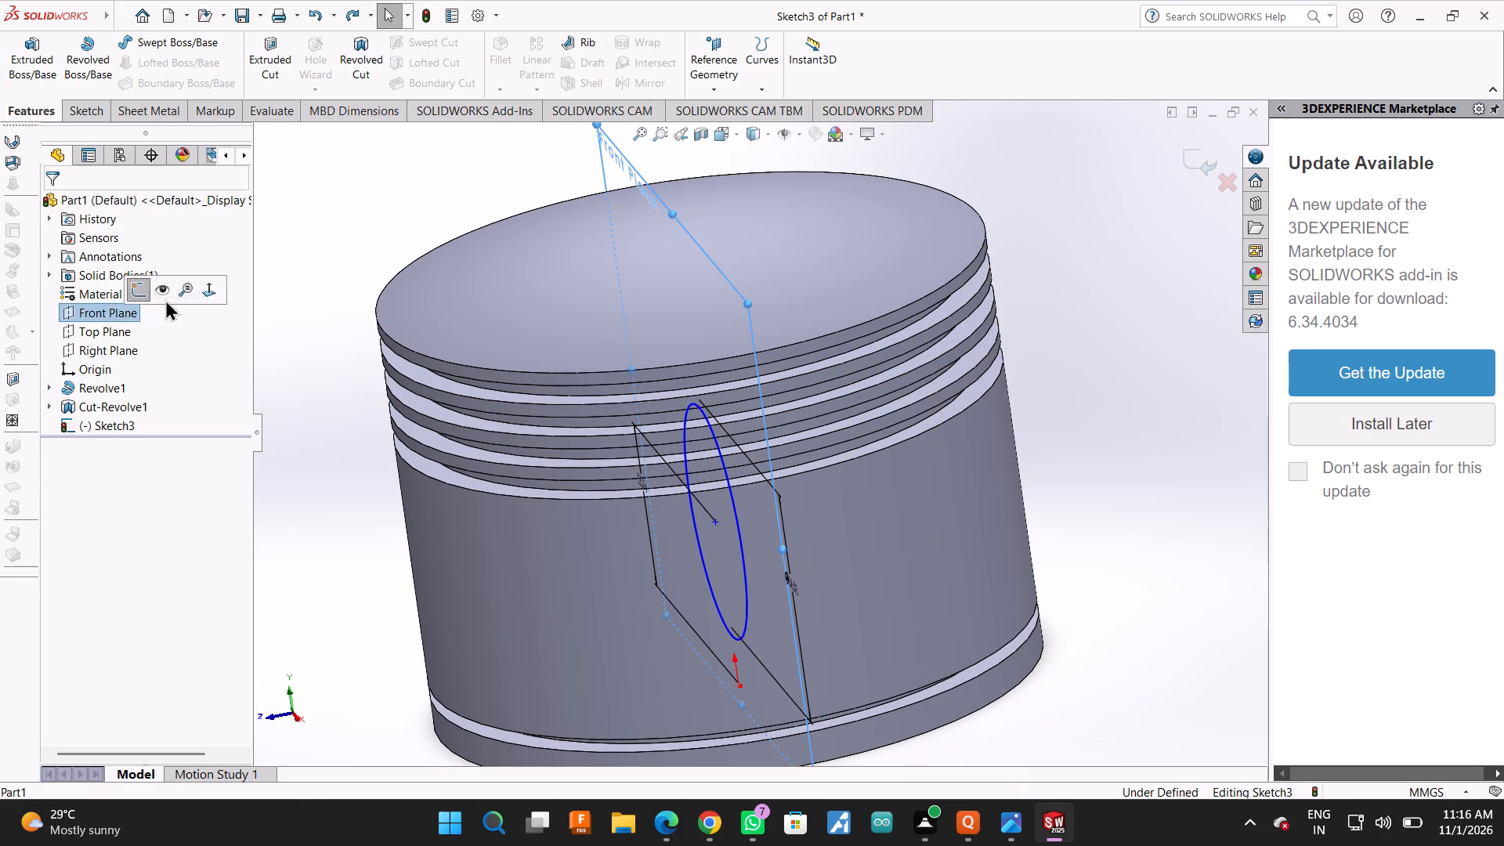
left_click(201, 284)
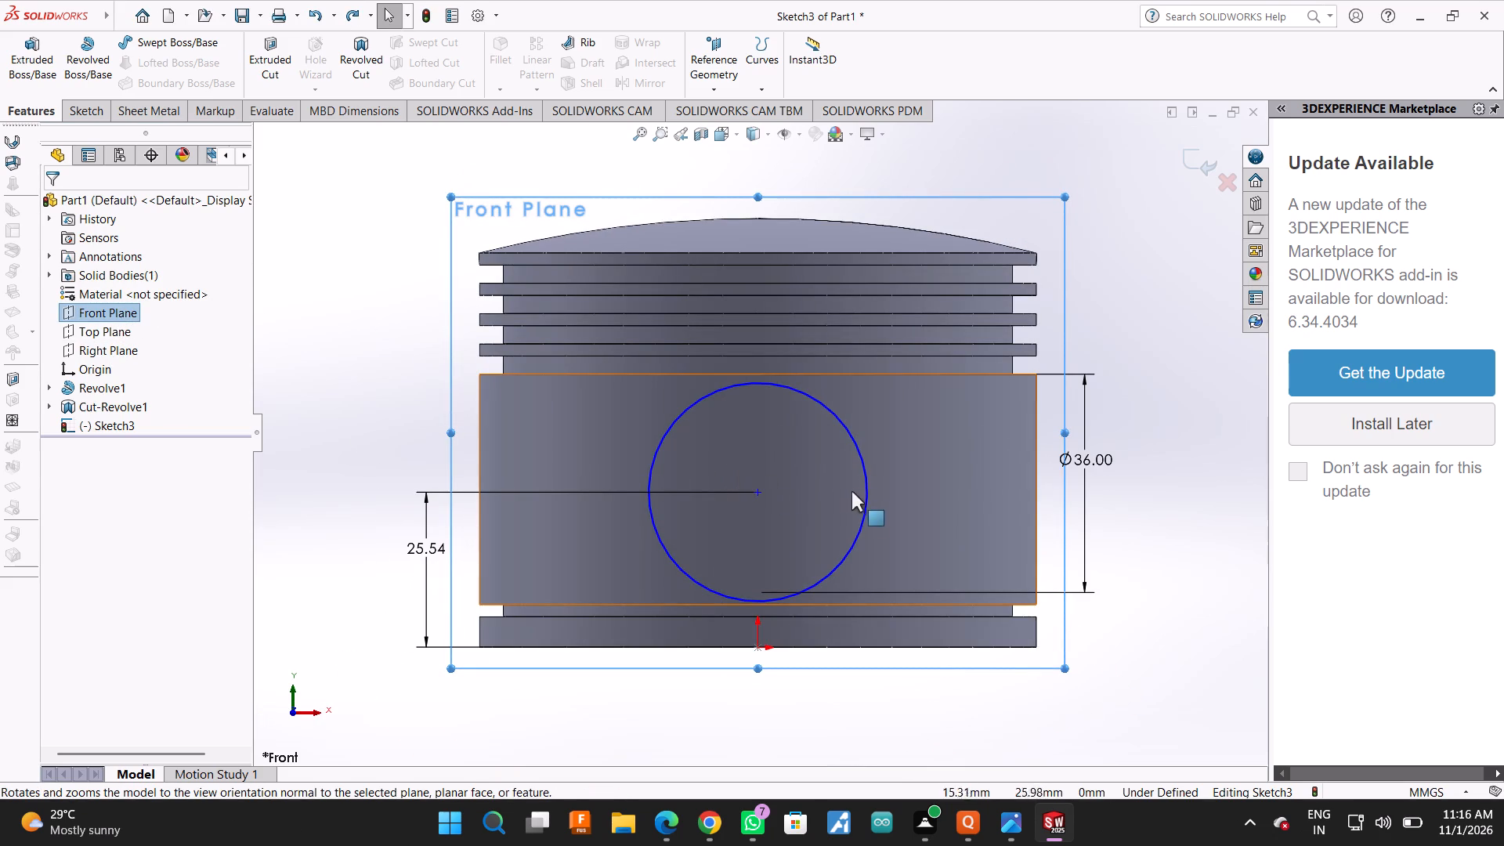
left_click(1090, 503)
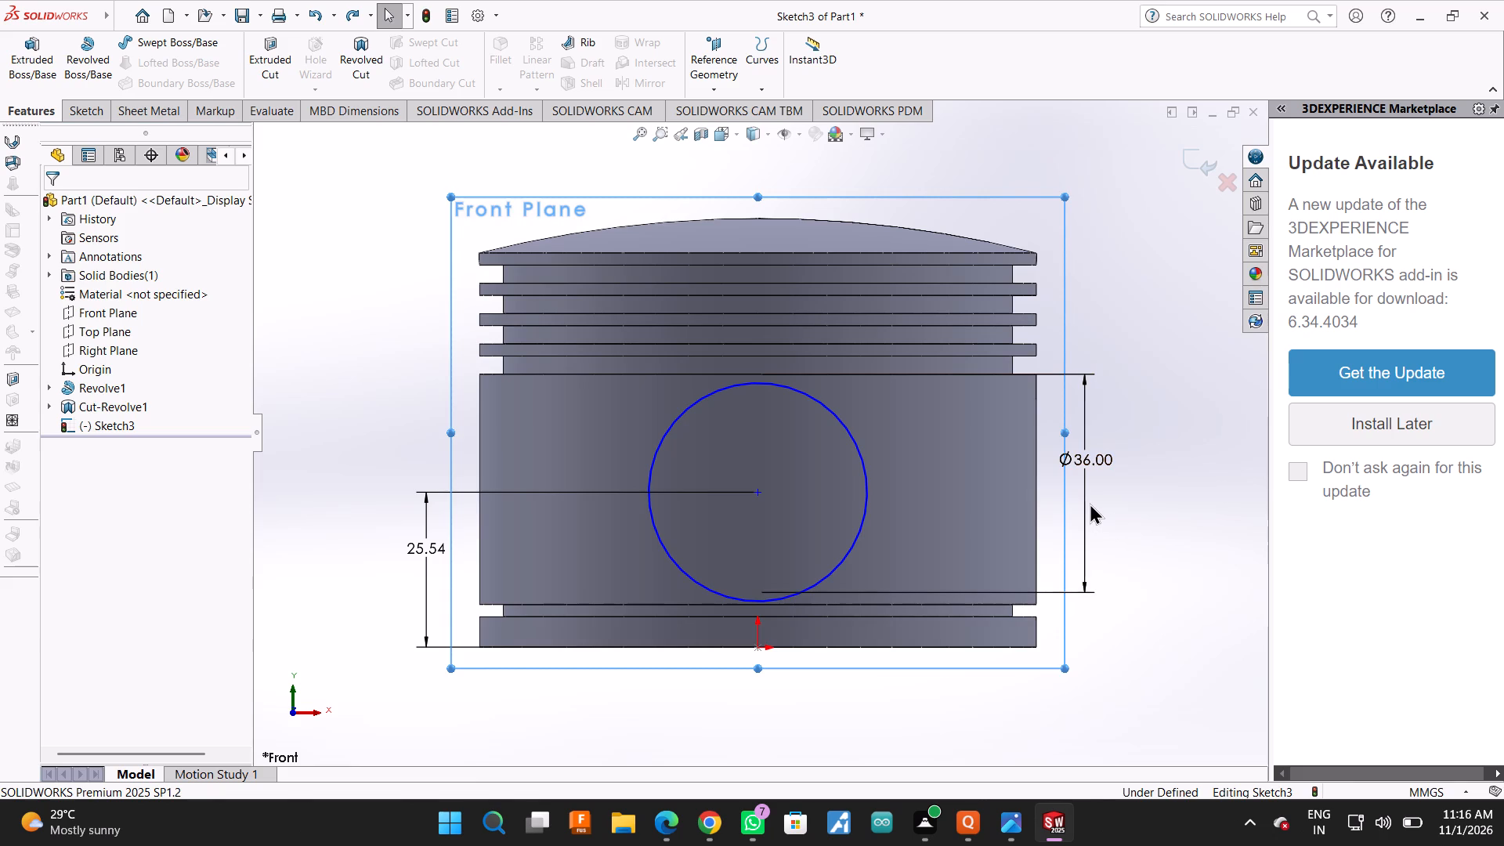
left_click(1073, 503)
left_click(1081, 506)
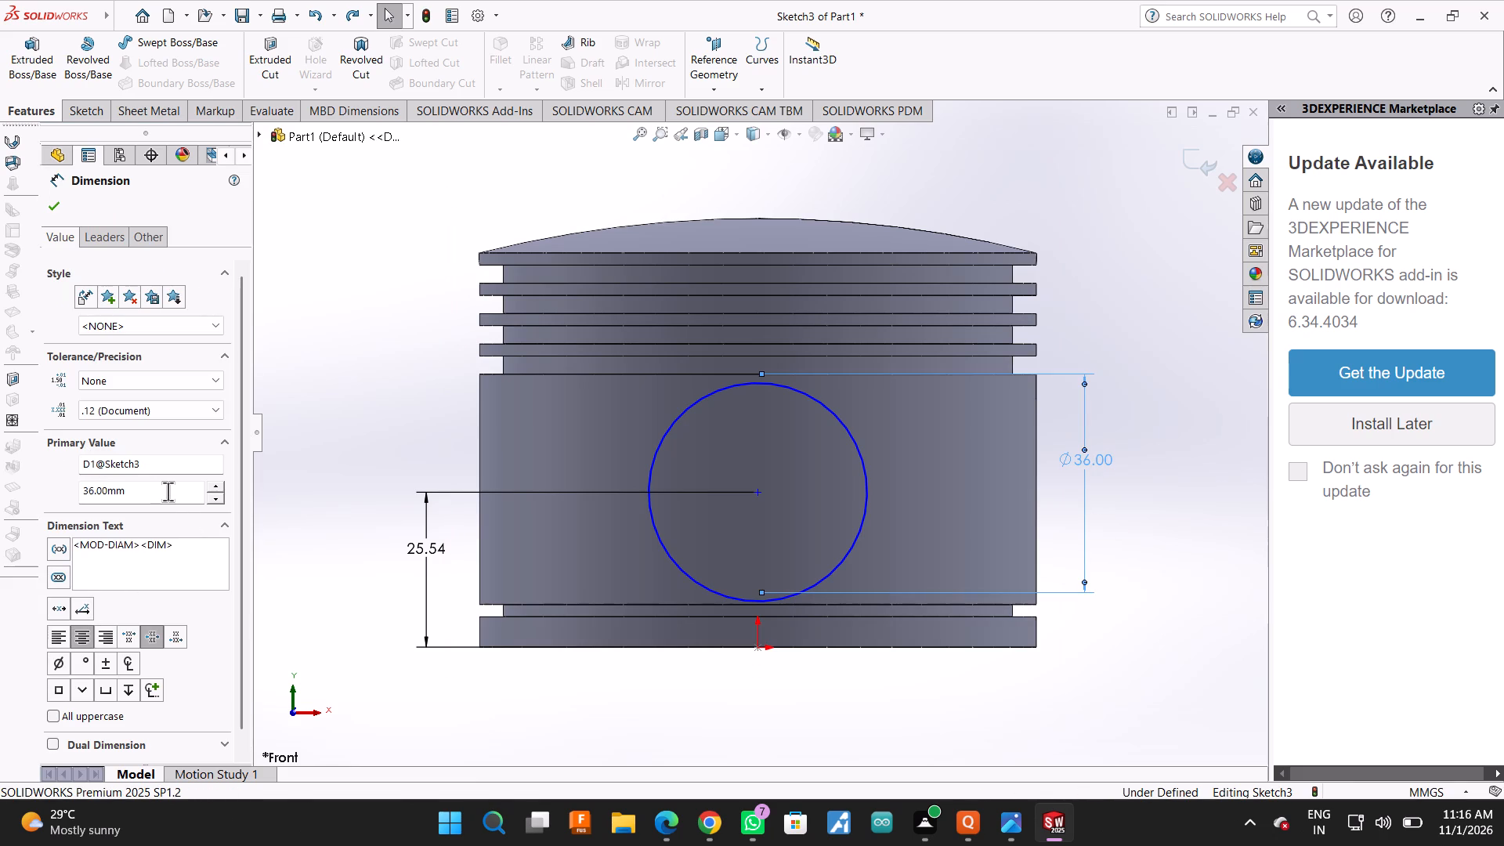
double_click(168, 491)
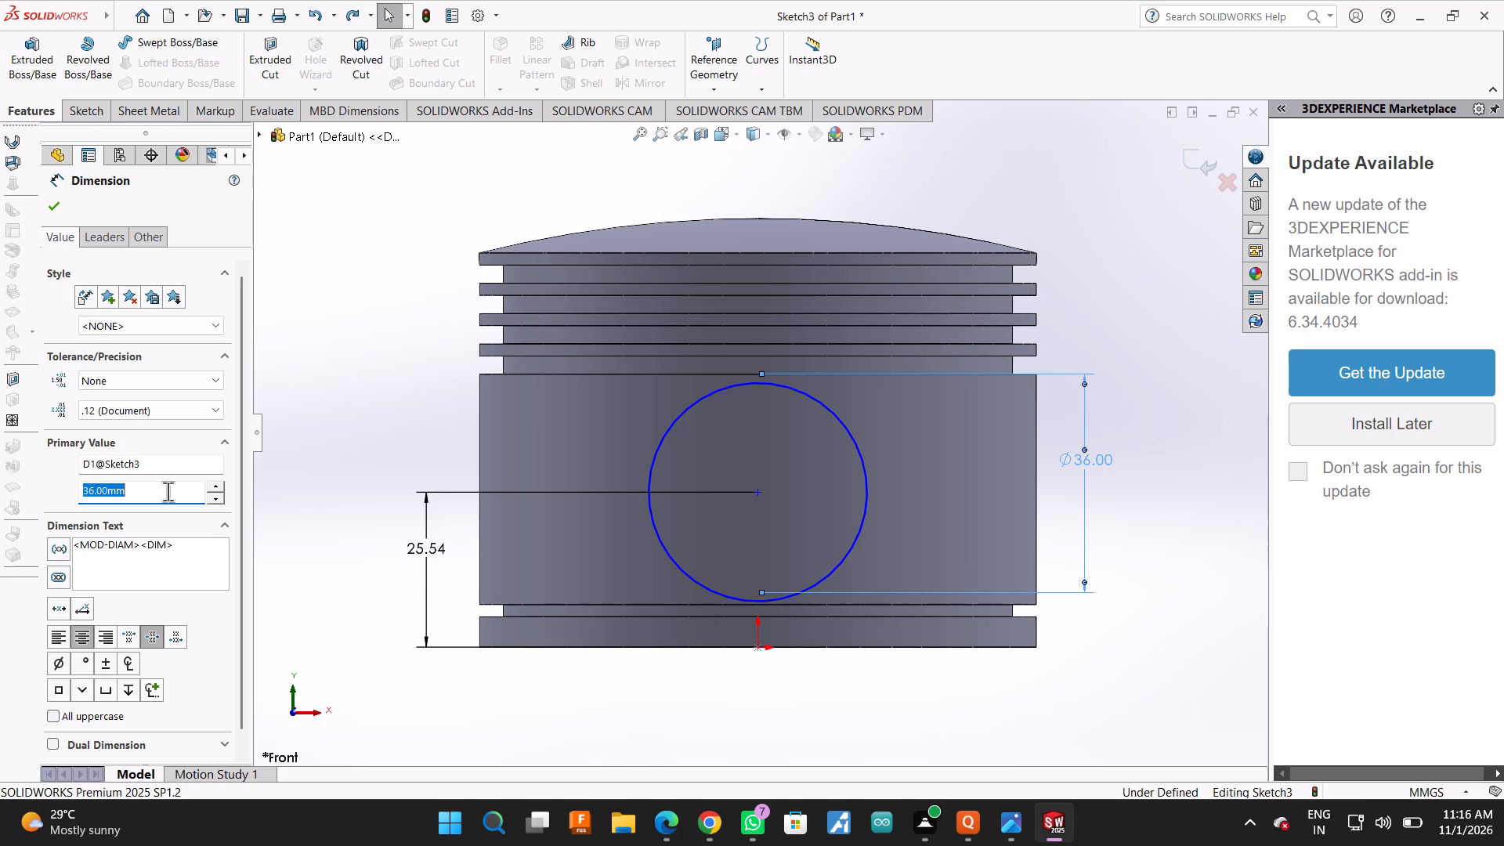
type("22")
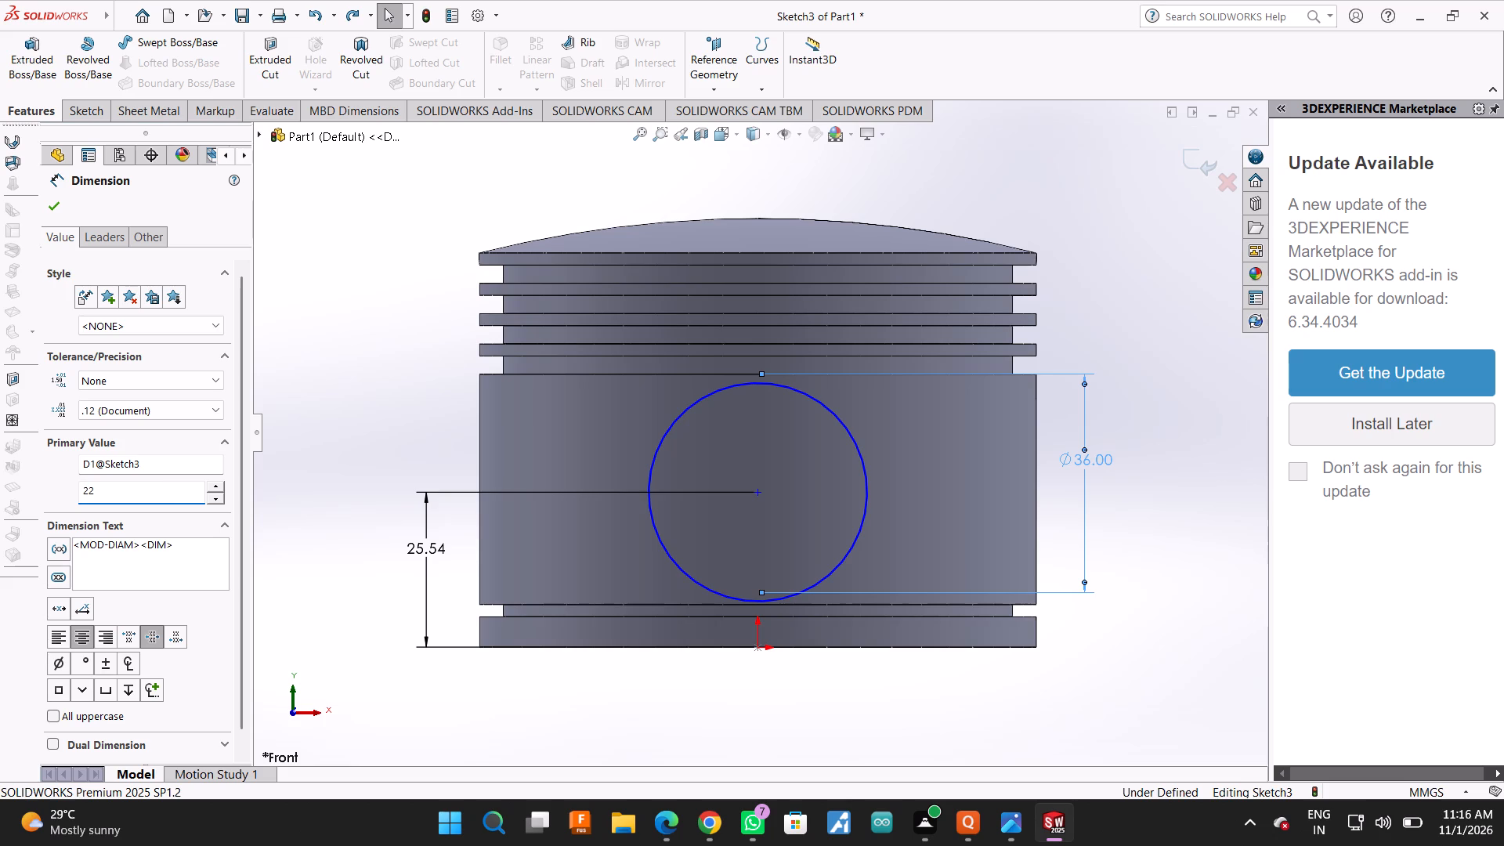
key("Return")
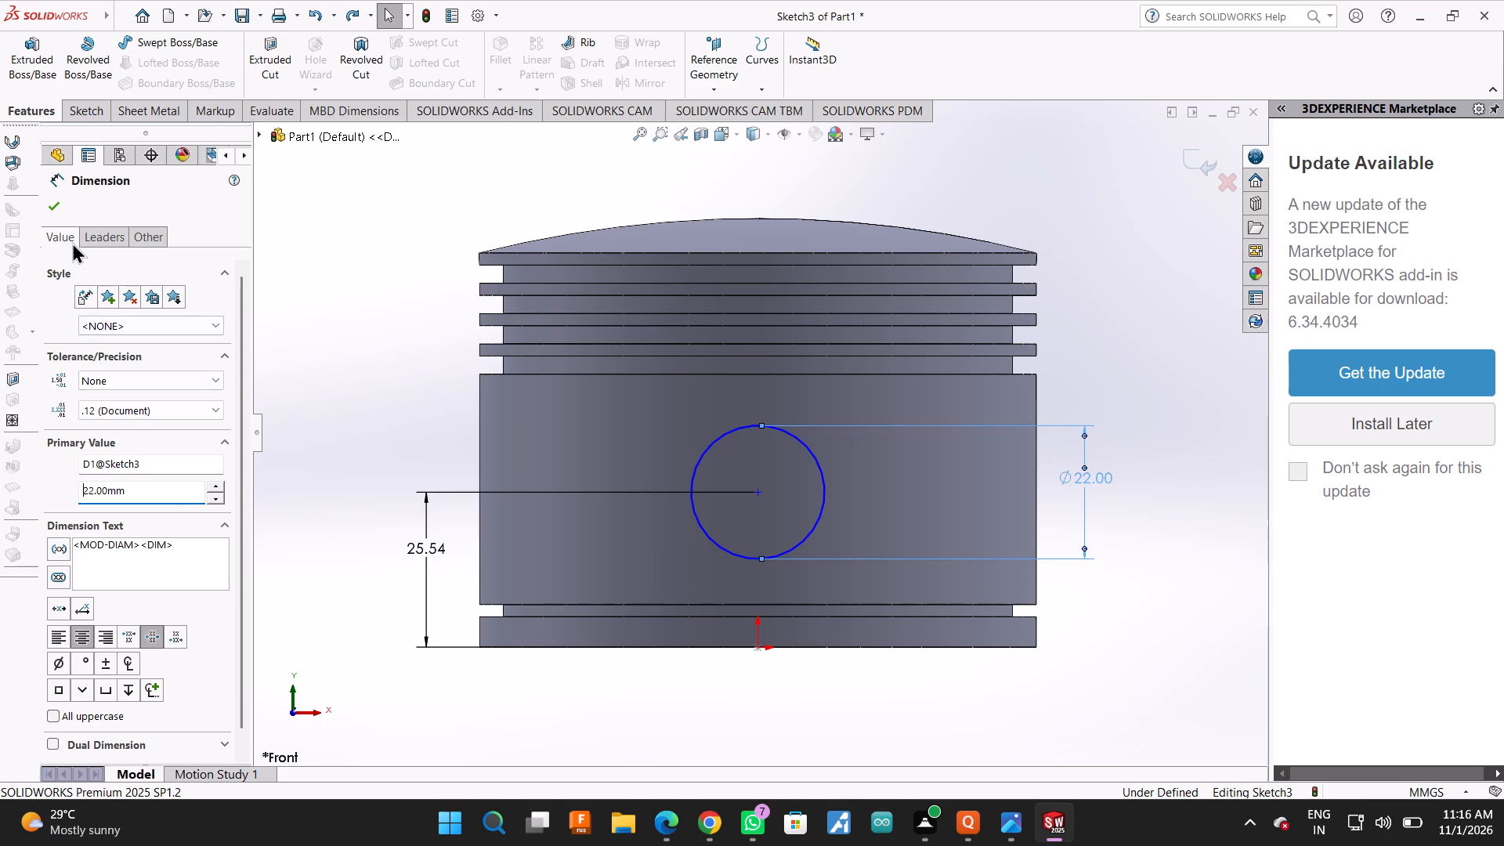
left_click(62, 206)
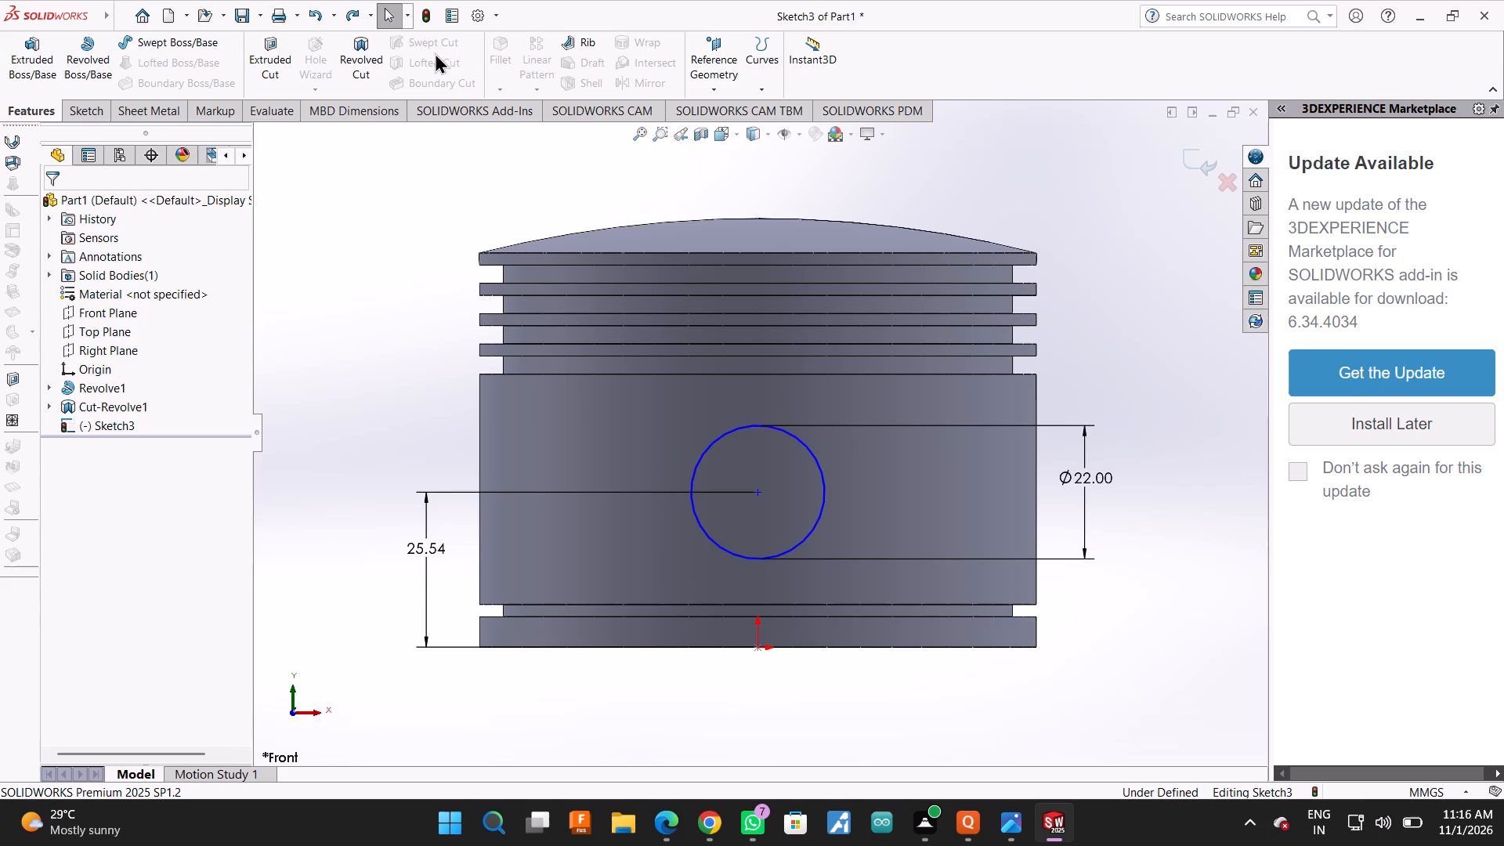
Extrude-cut the skirt circle through both sides of the piston, 92 mm in Direction 1 and 82 mm in Direction 2.
left_click(261, 56)
scroll(1139, 554, "up", 3)
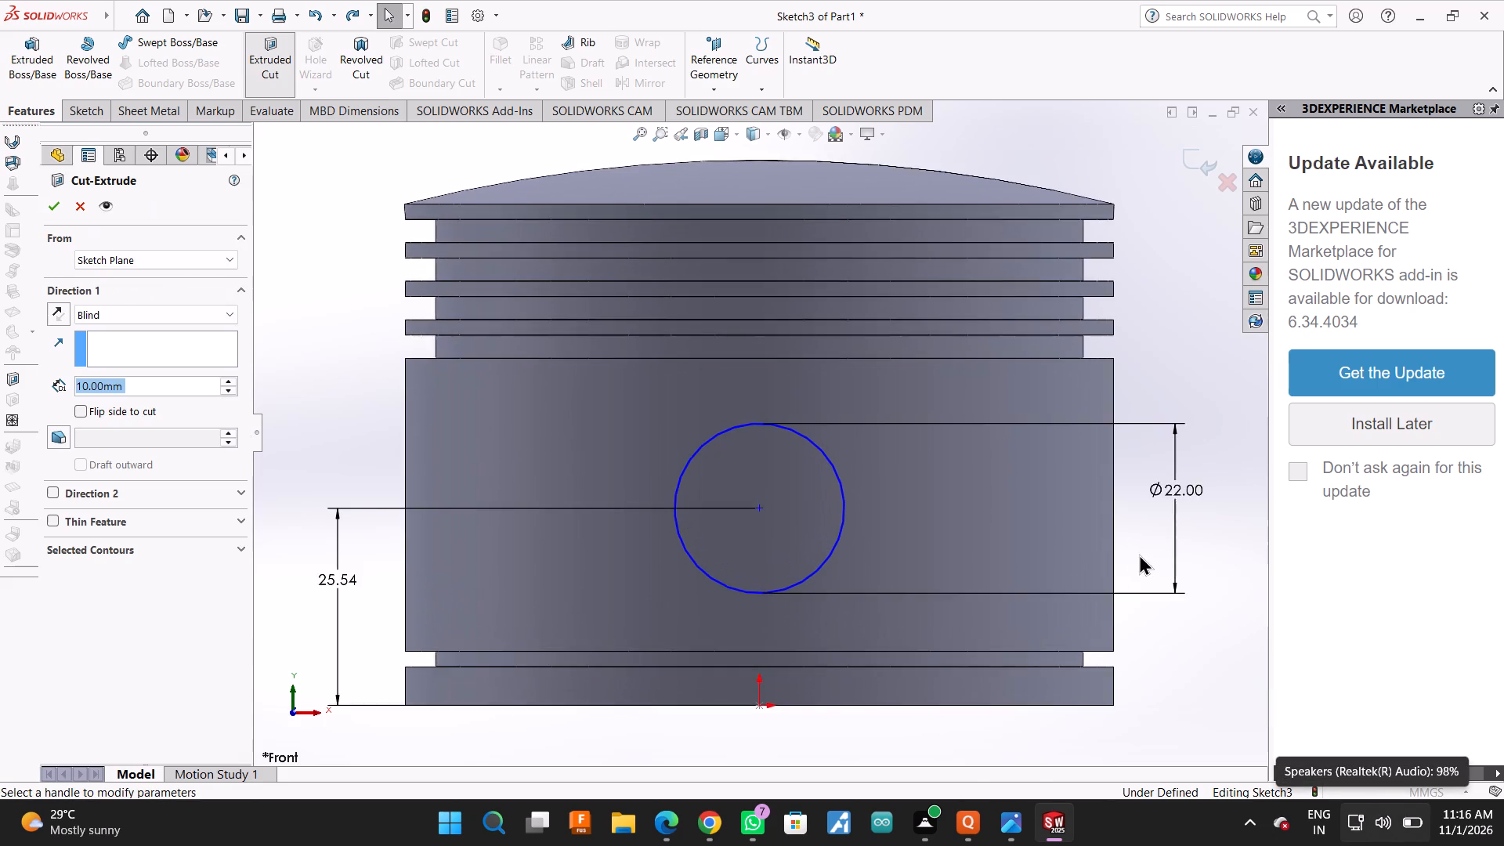
middle_click_drag(1198, 525, 1039, 616)
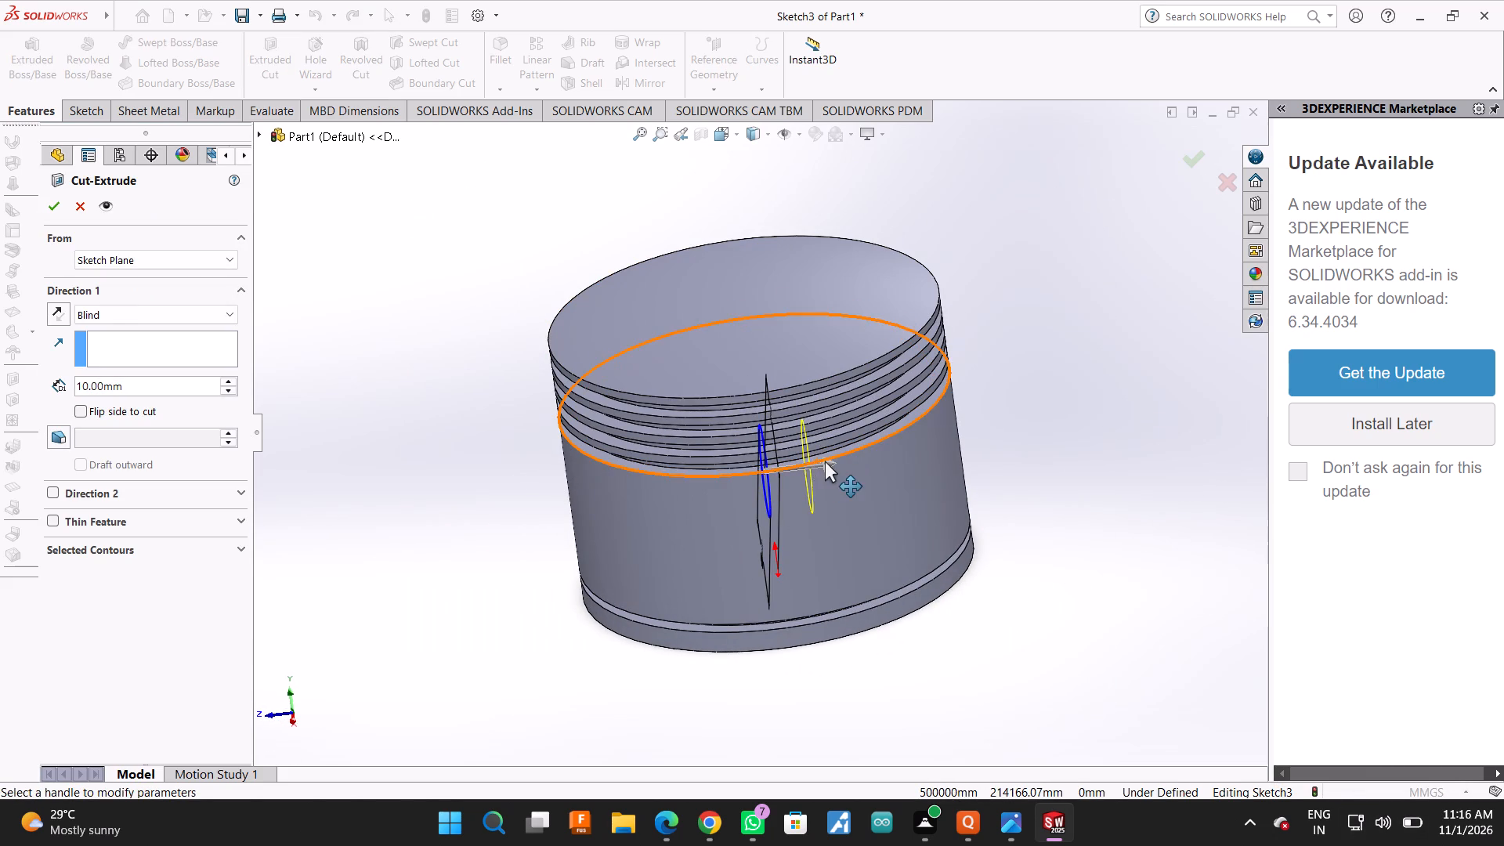
left_click_drag(825, 461, 1159, 455)
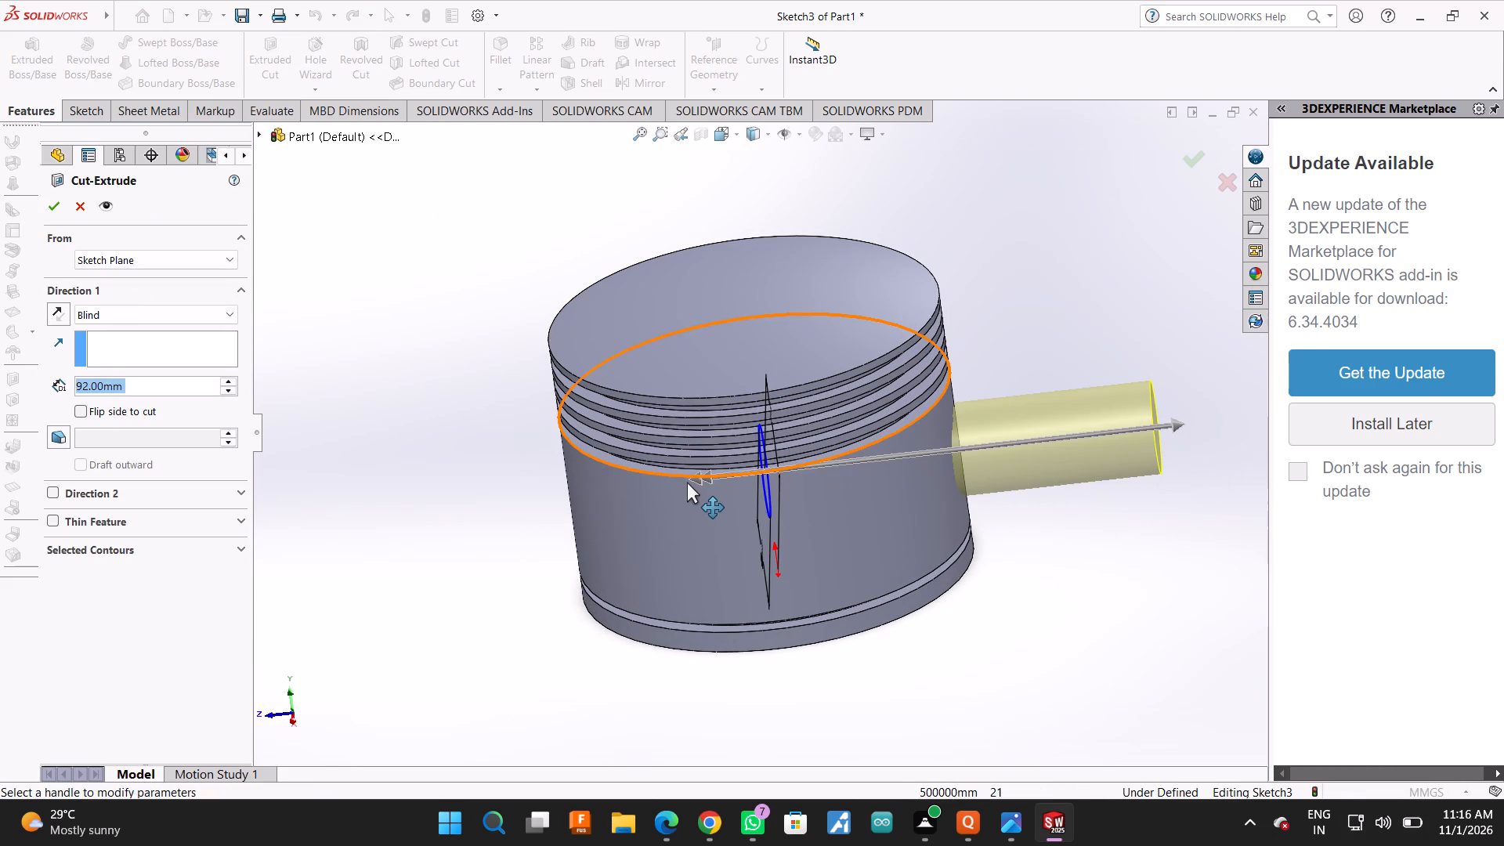
left_click_drag(695, 473, 414, 512)
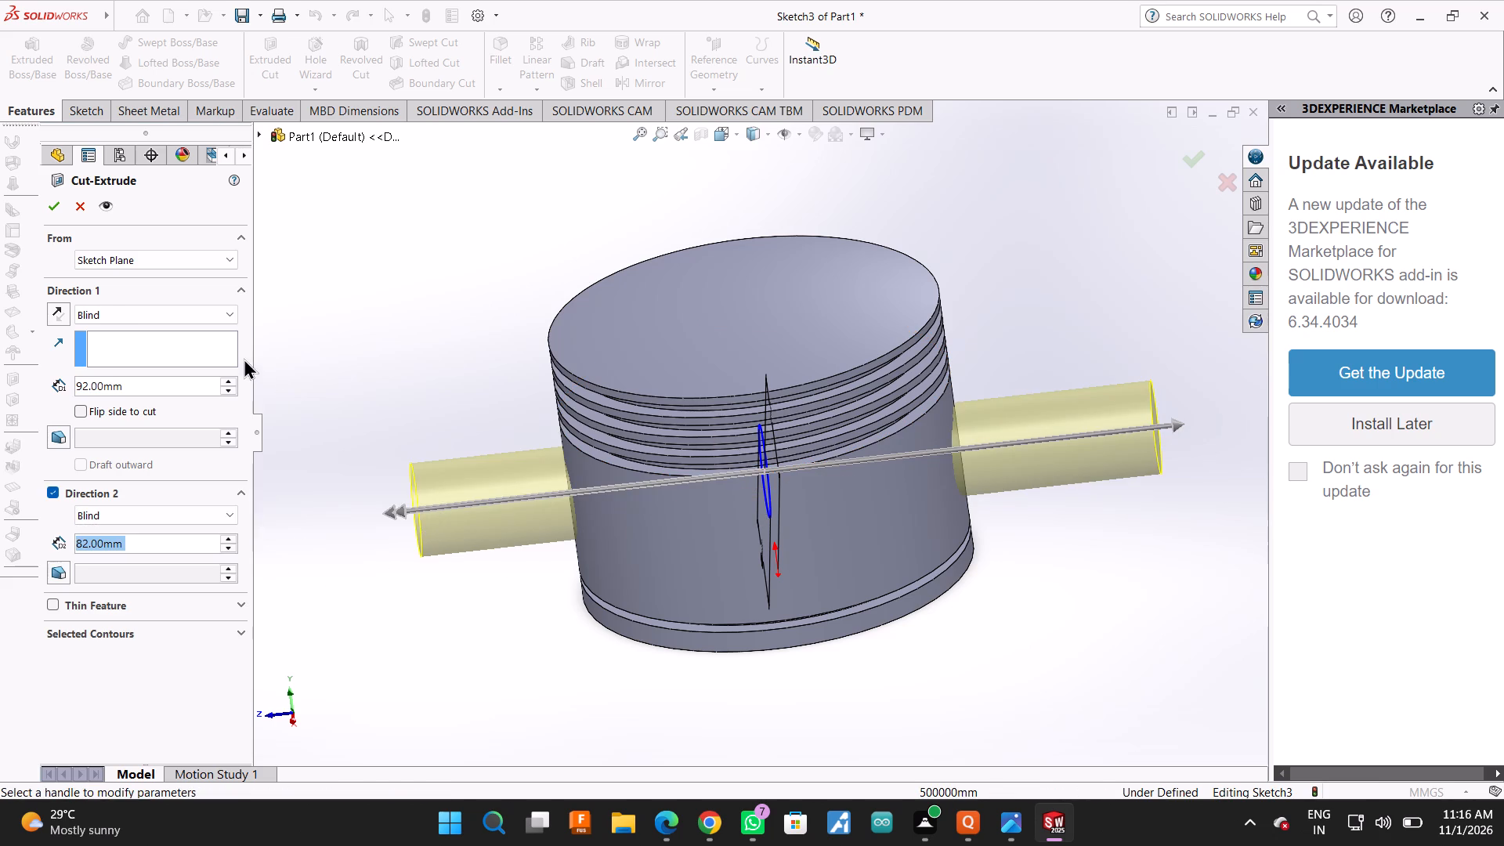
left_click(55, 201)
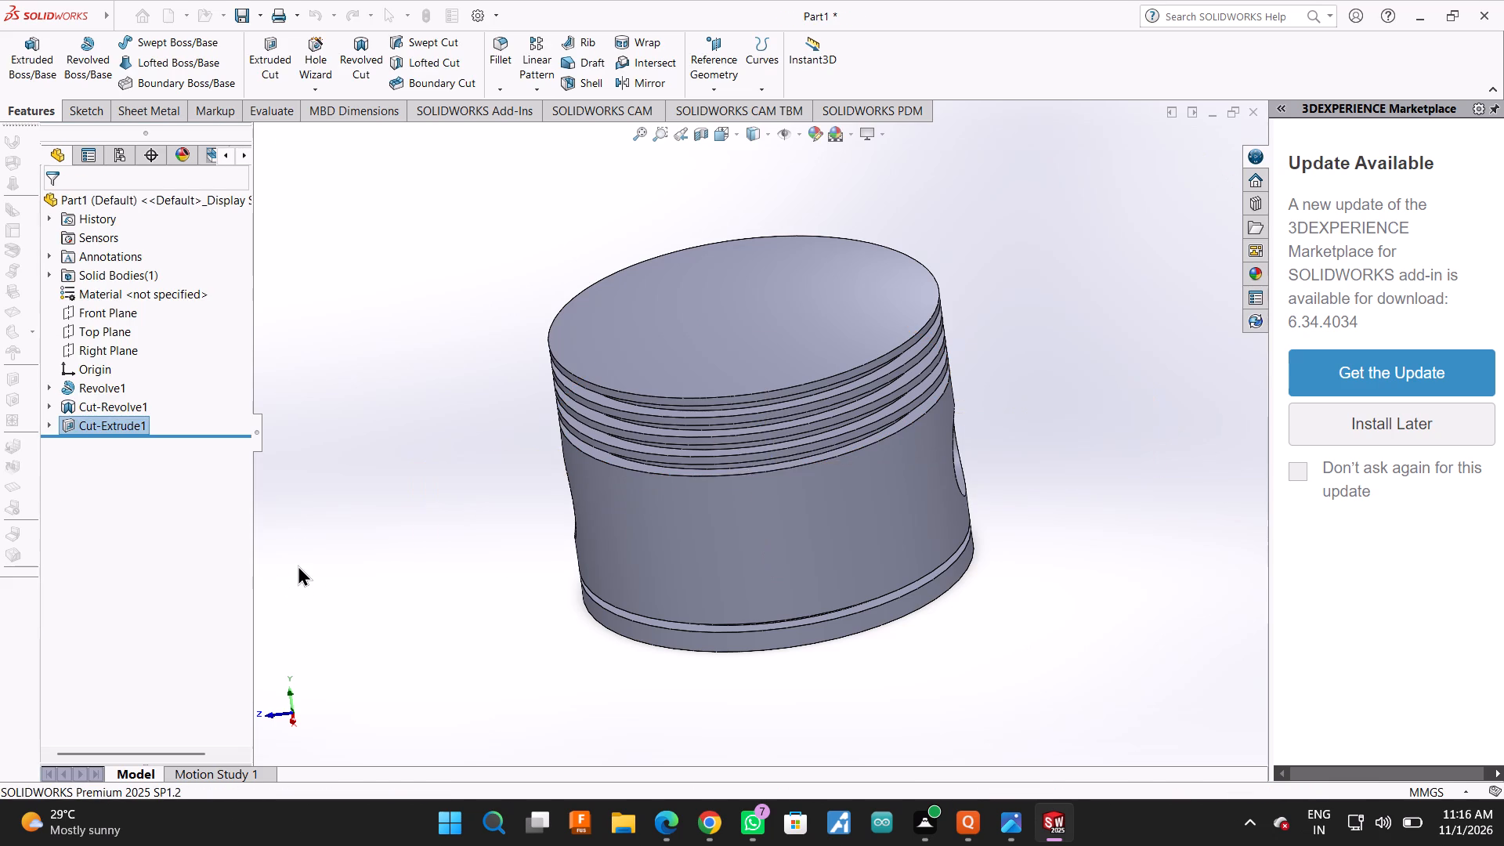
Examine the pin hole through the skirt and the inner cavity behind it from several sides.
middle_click_drag(374, 658, 629, 618)
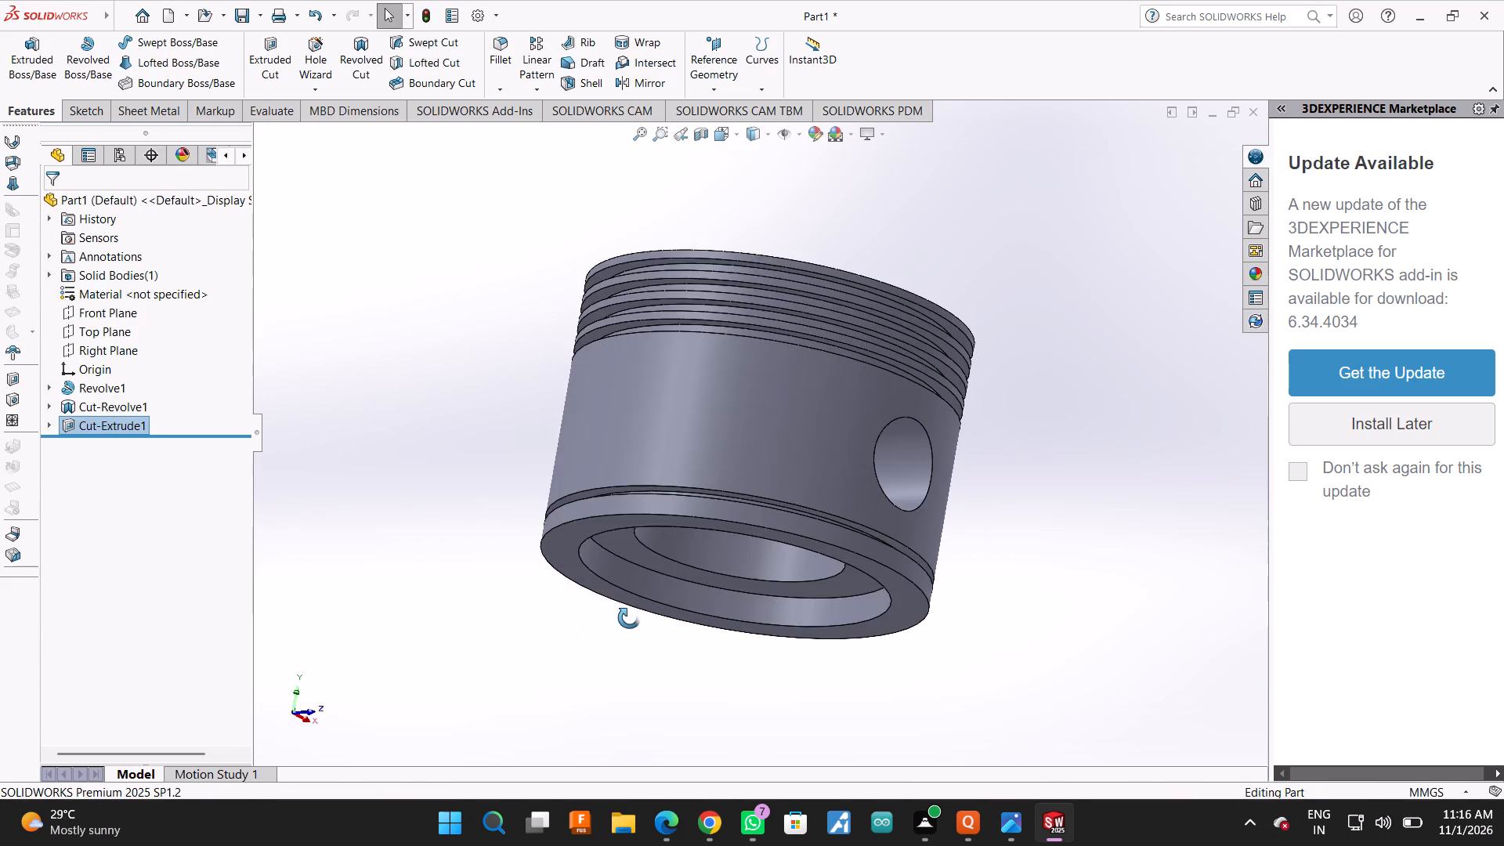
middle_click_drag(629, 618, 629, 644)
middle_click_drag(585, 689, 491, 683)
scroll(491, 683, "up", 1)
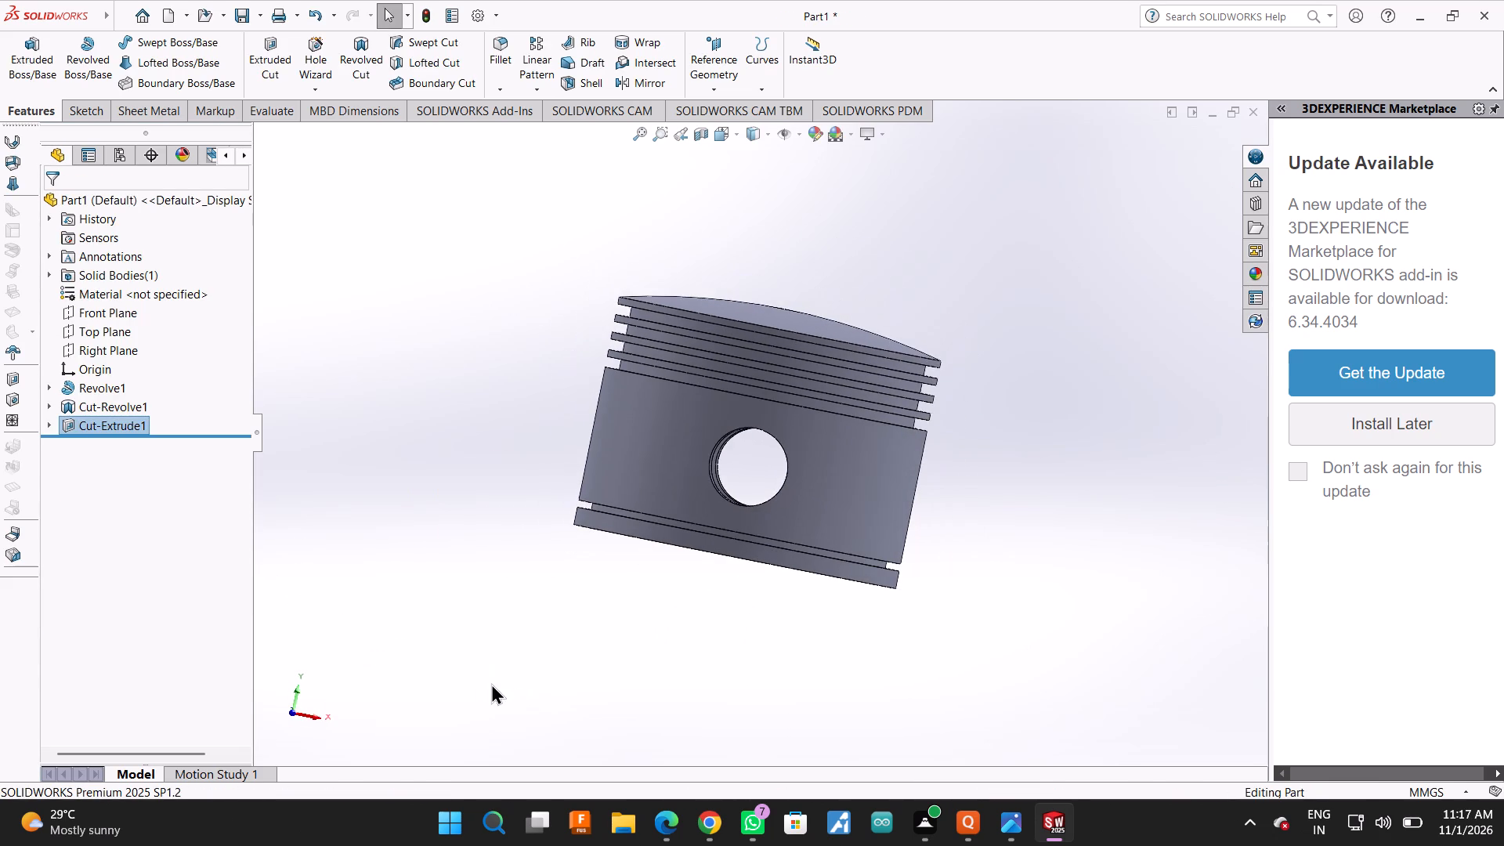
left_click(782, 446)
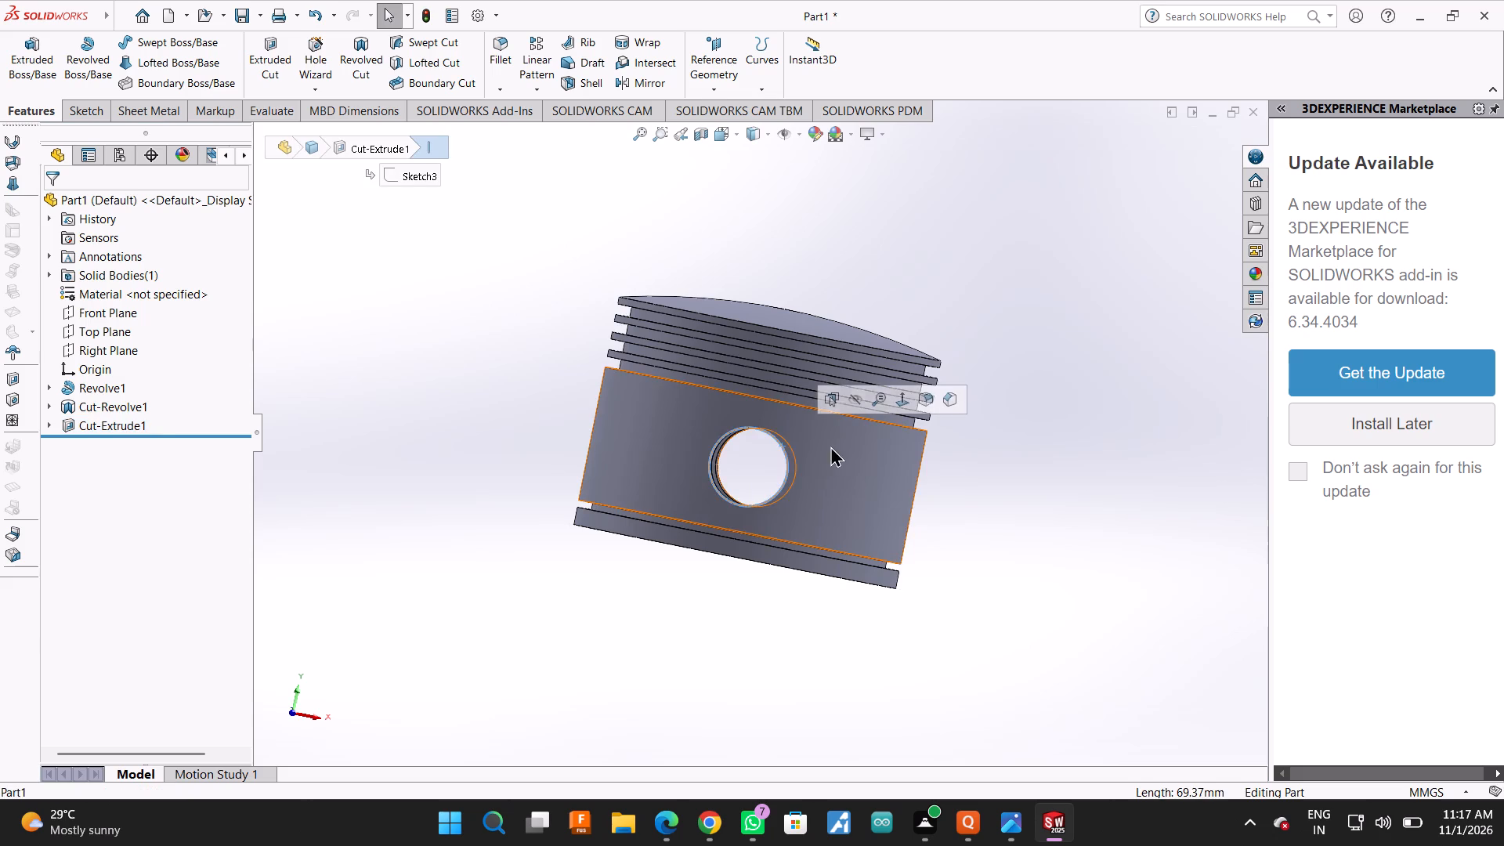
left_click(933, 348)
scroll(500, 542, "down", 2)
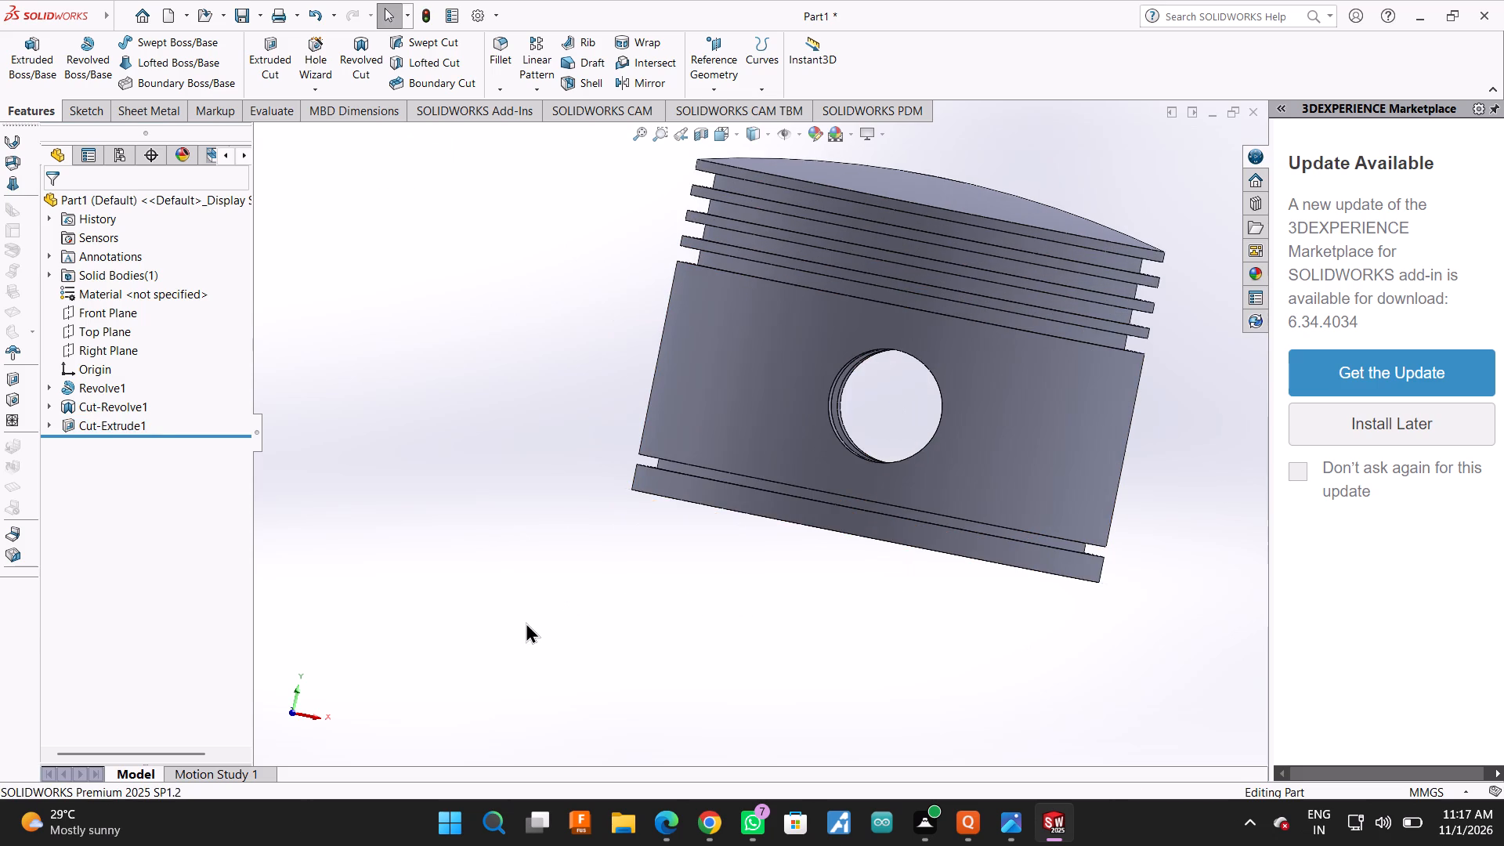
middle_click_drag(549, 435, 604, 528)
middle_click_drag(533, 486, 528, 484)
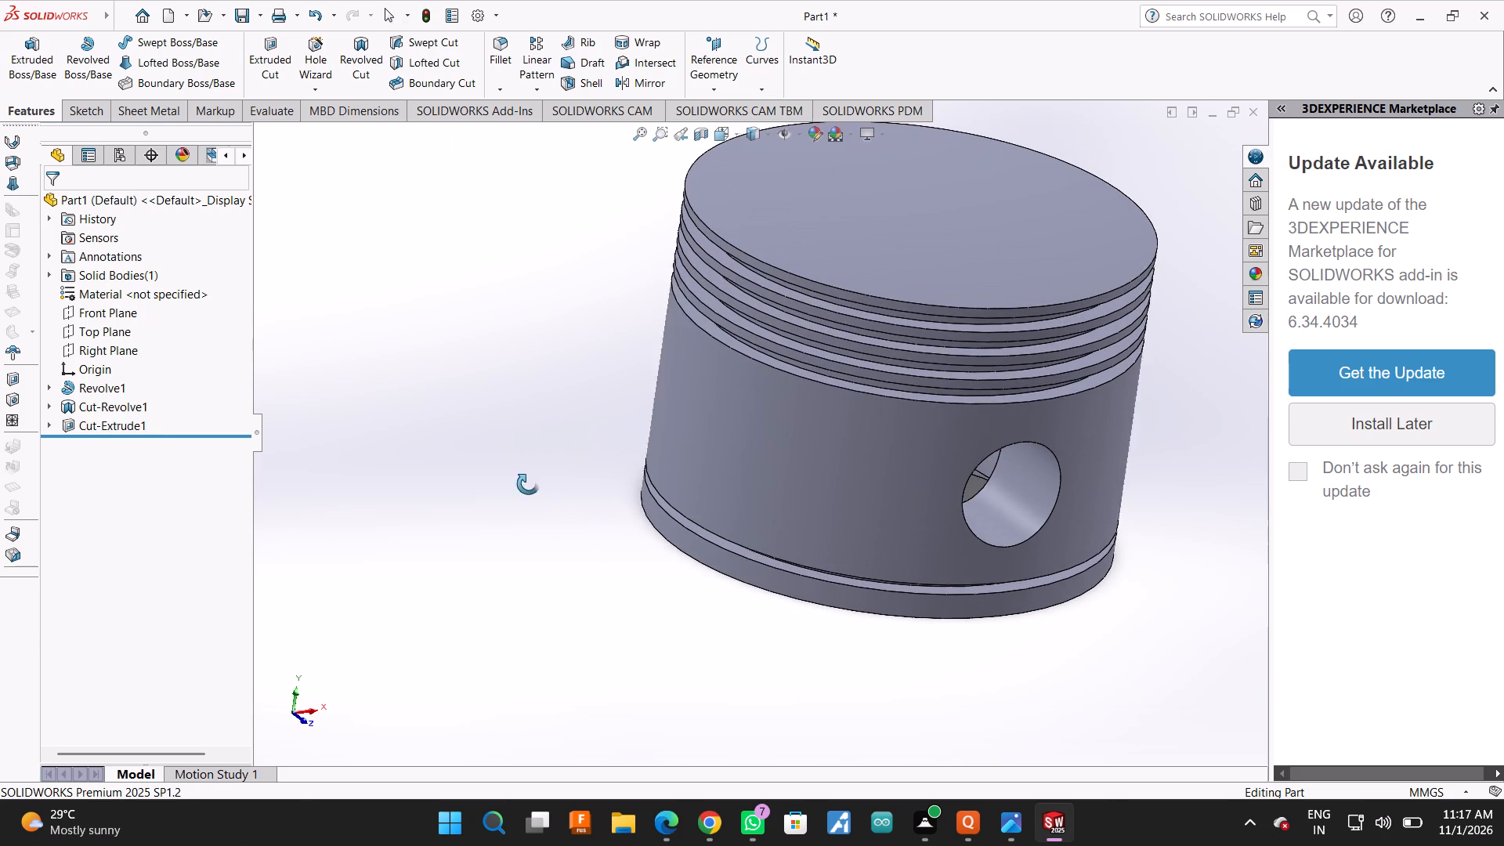
middle_click_drag(528, 484, 480, 439)
scroll(859, 426, "down", 2)
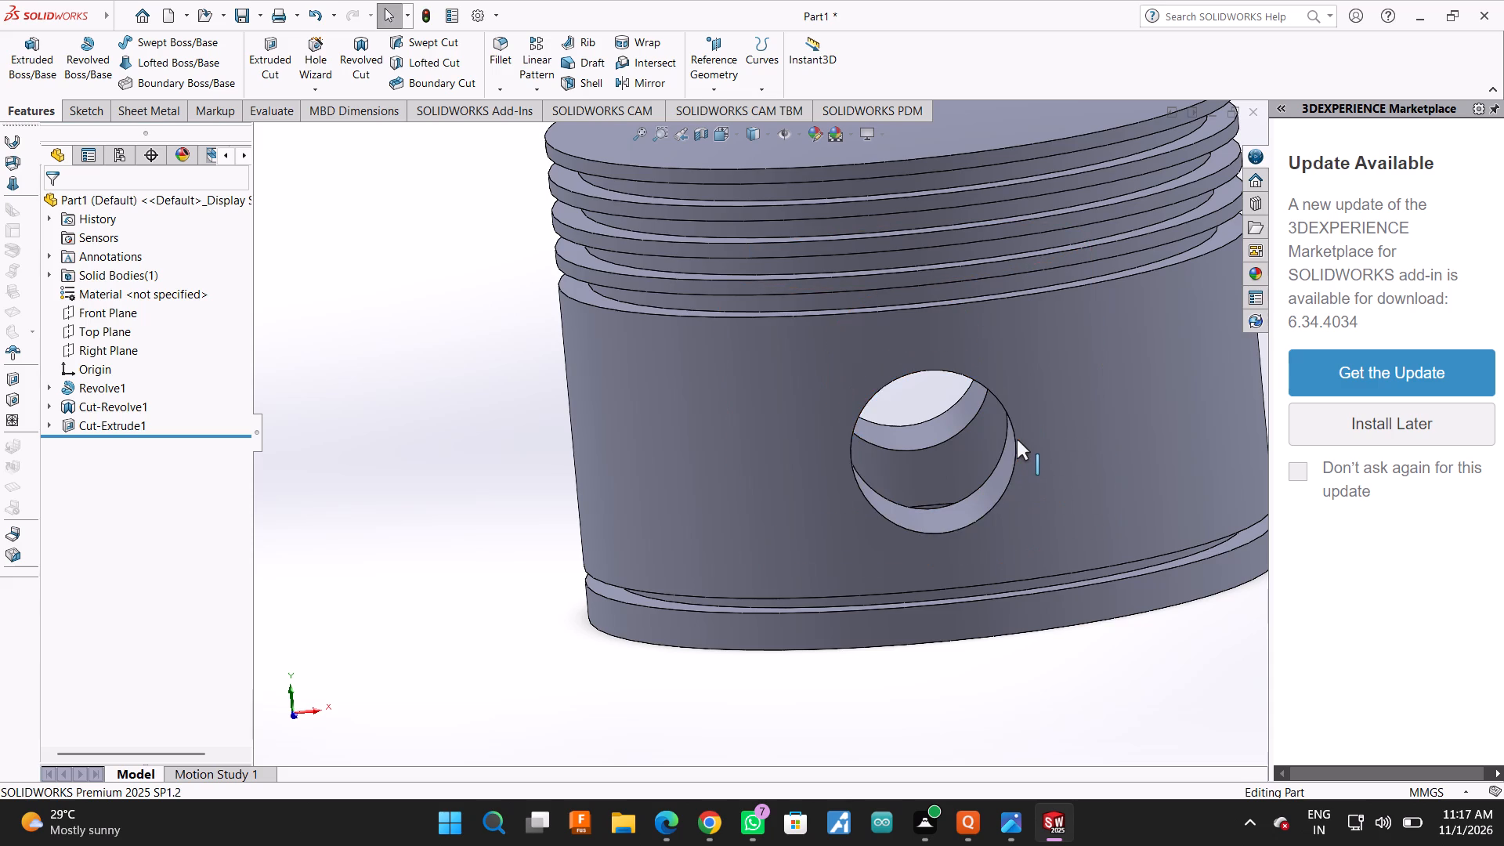
left_click(1017, 439)
left_click(978, 423)
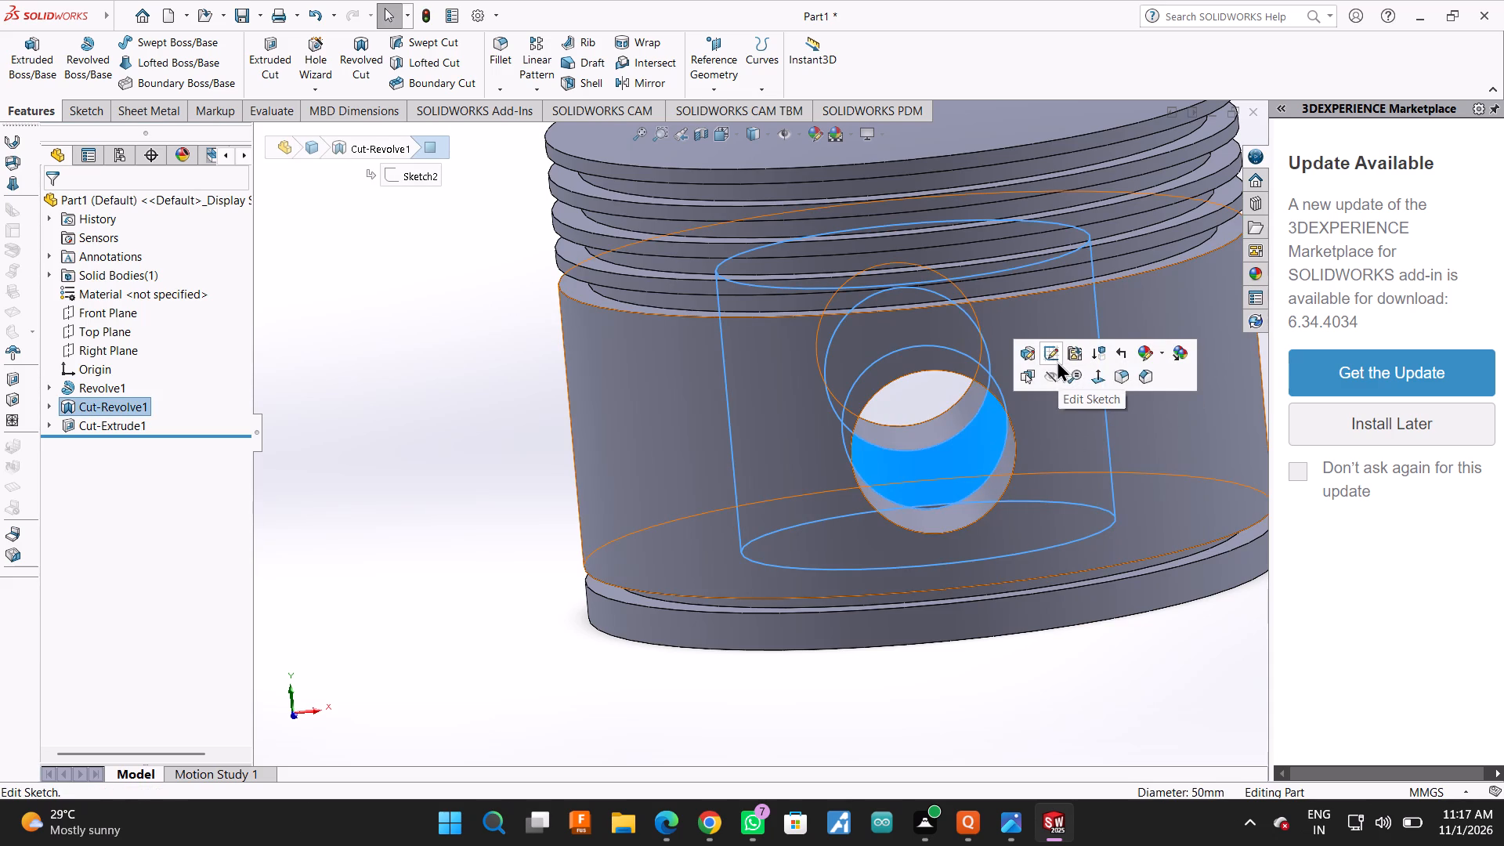
left_click(314, 385)
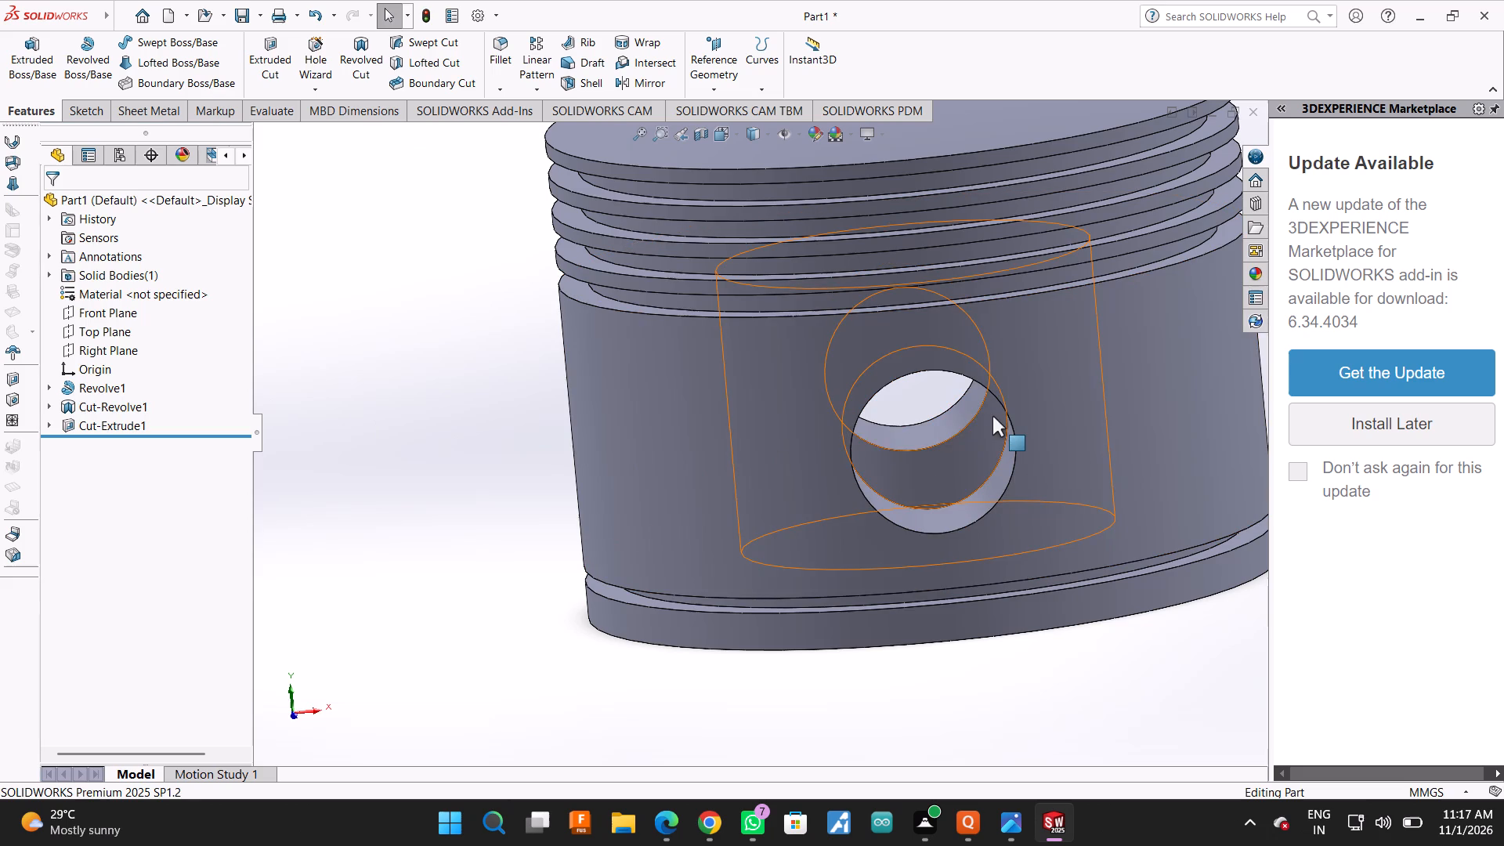
left_click(992, 416)
left_click(408, 472)
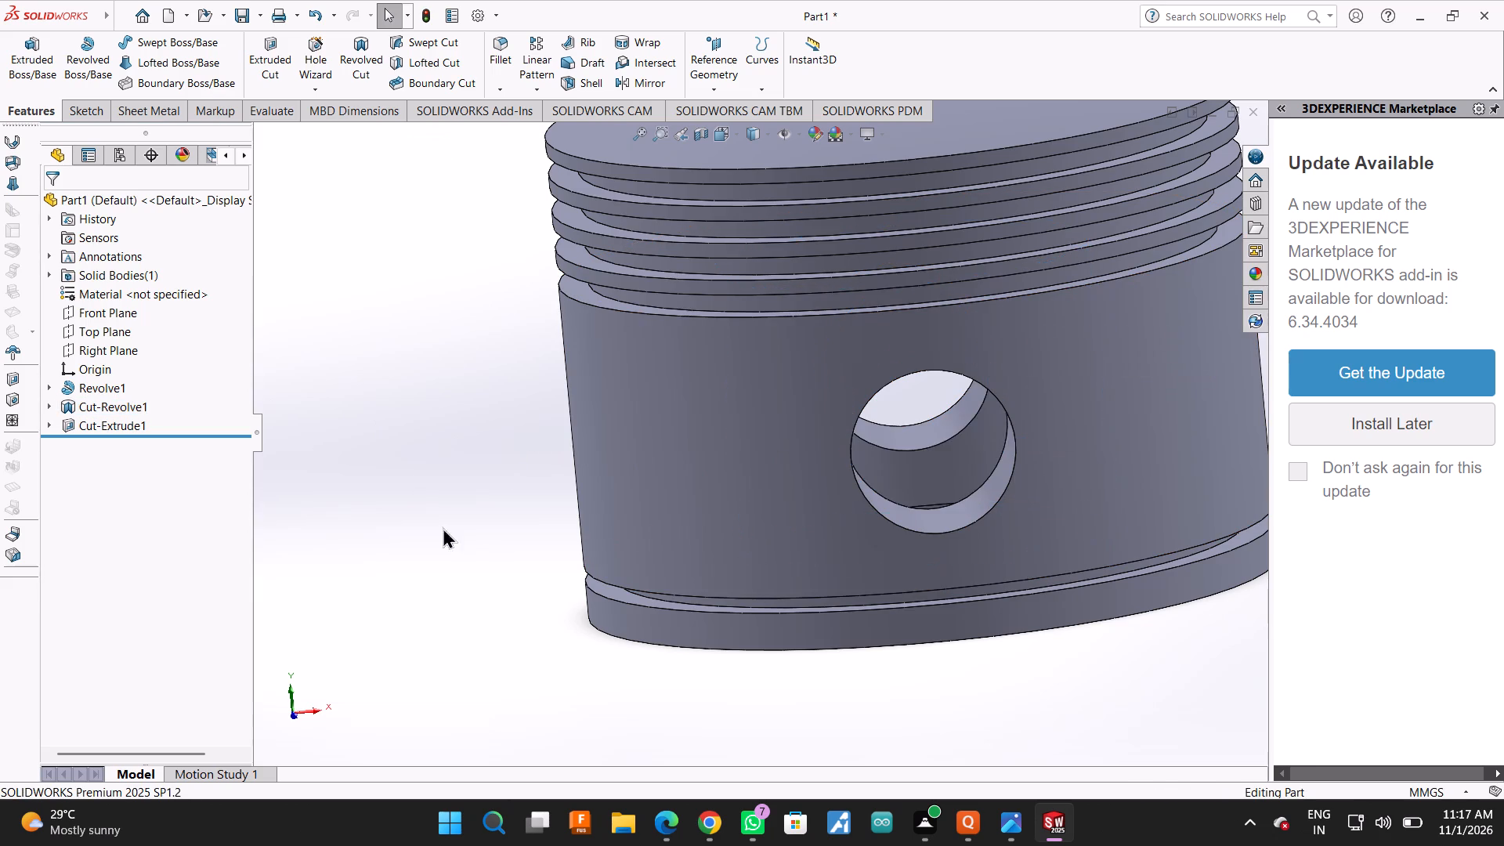
scroll(490, 592, "up", 2)
middle_click_drag(549, 595, 521, 581)
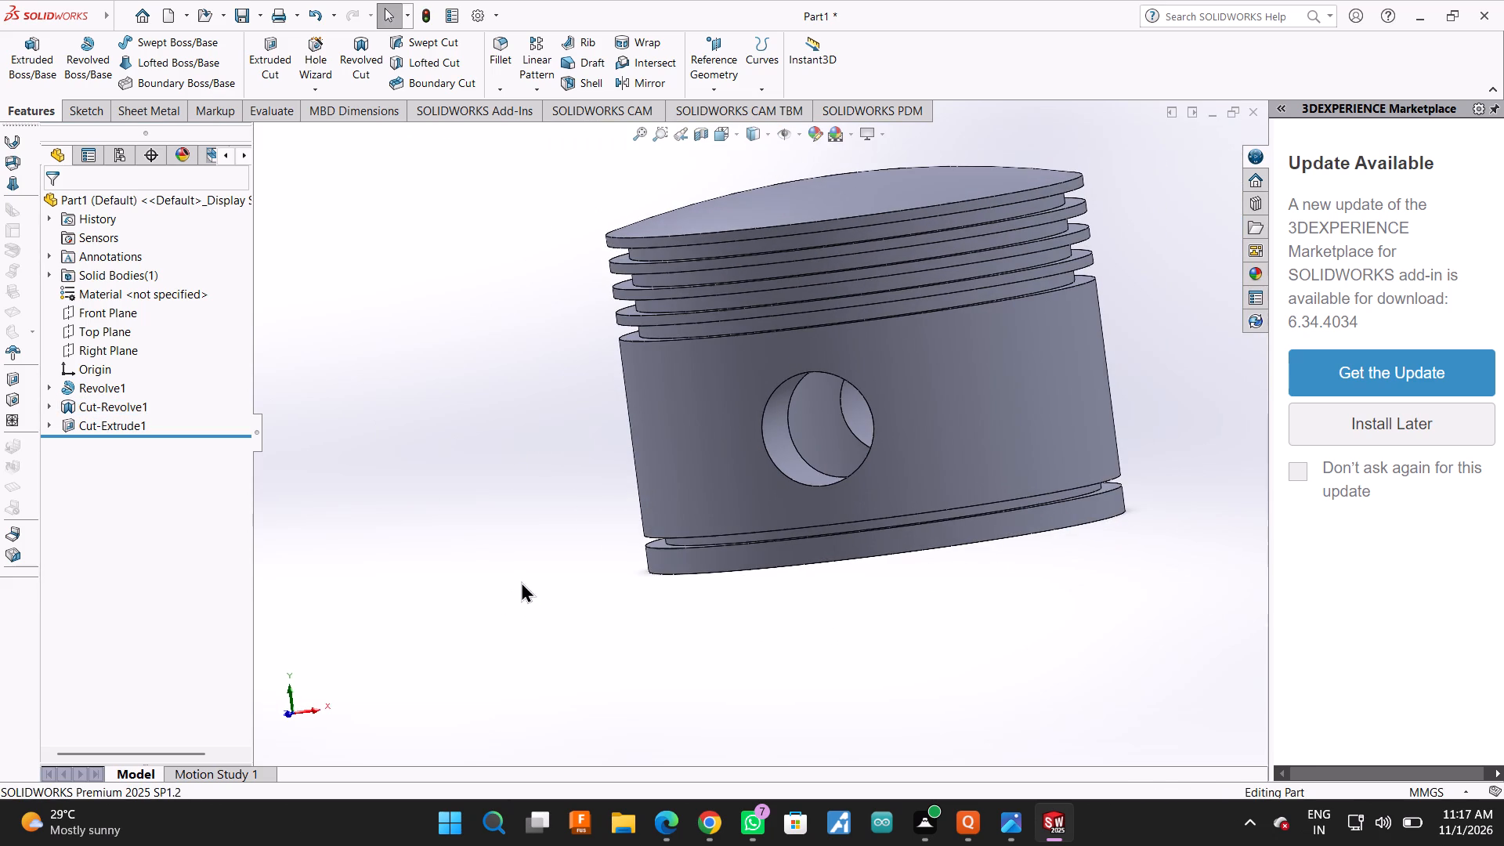
scroll(327, 494, "up", 1)
middle_click_drag(703, 512, 714, 516)
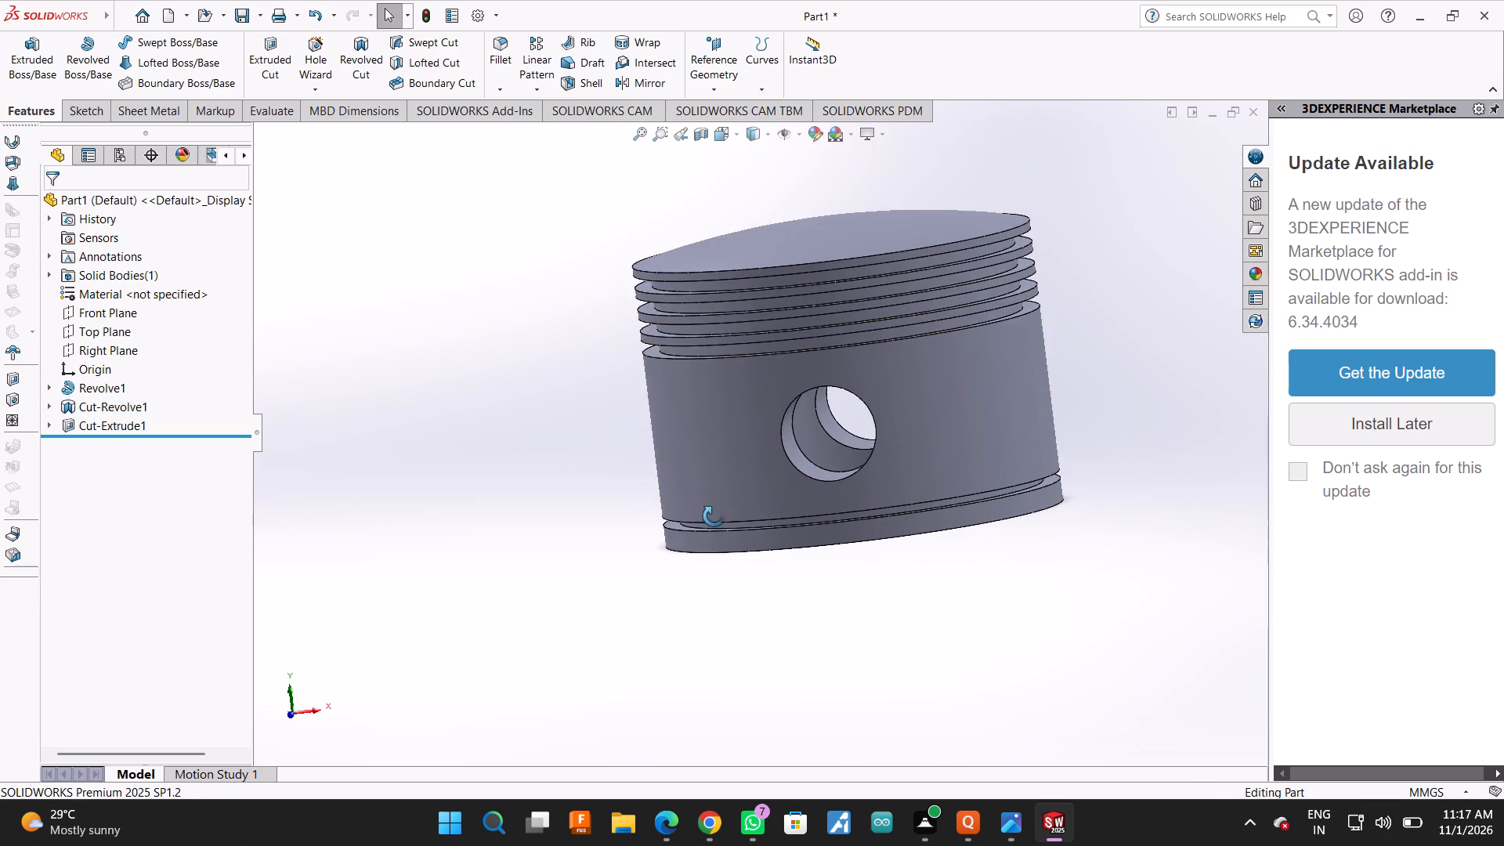
middle_click_drag(714, 516, 819, 484)
scroll(761, 501, "down", 2)
scroll(849, 472, "up", 2)
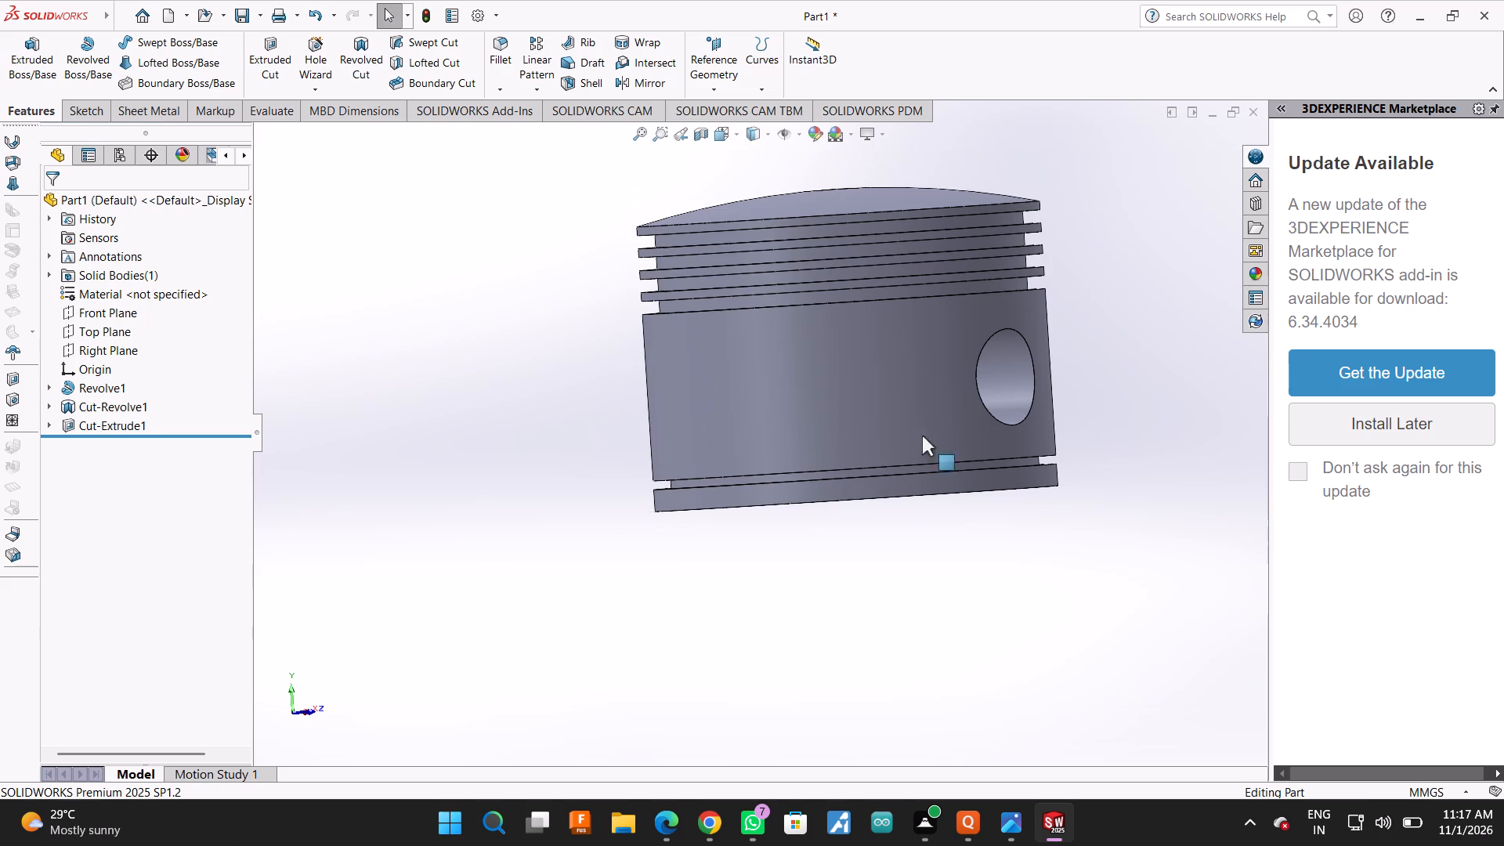
middle_click_drag(1112, 391, 1019, 448)
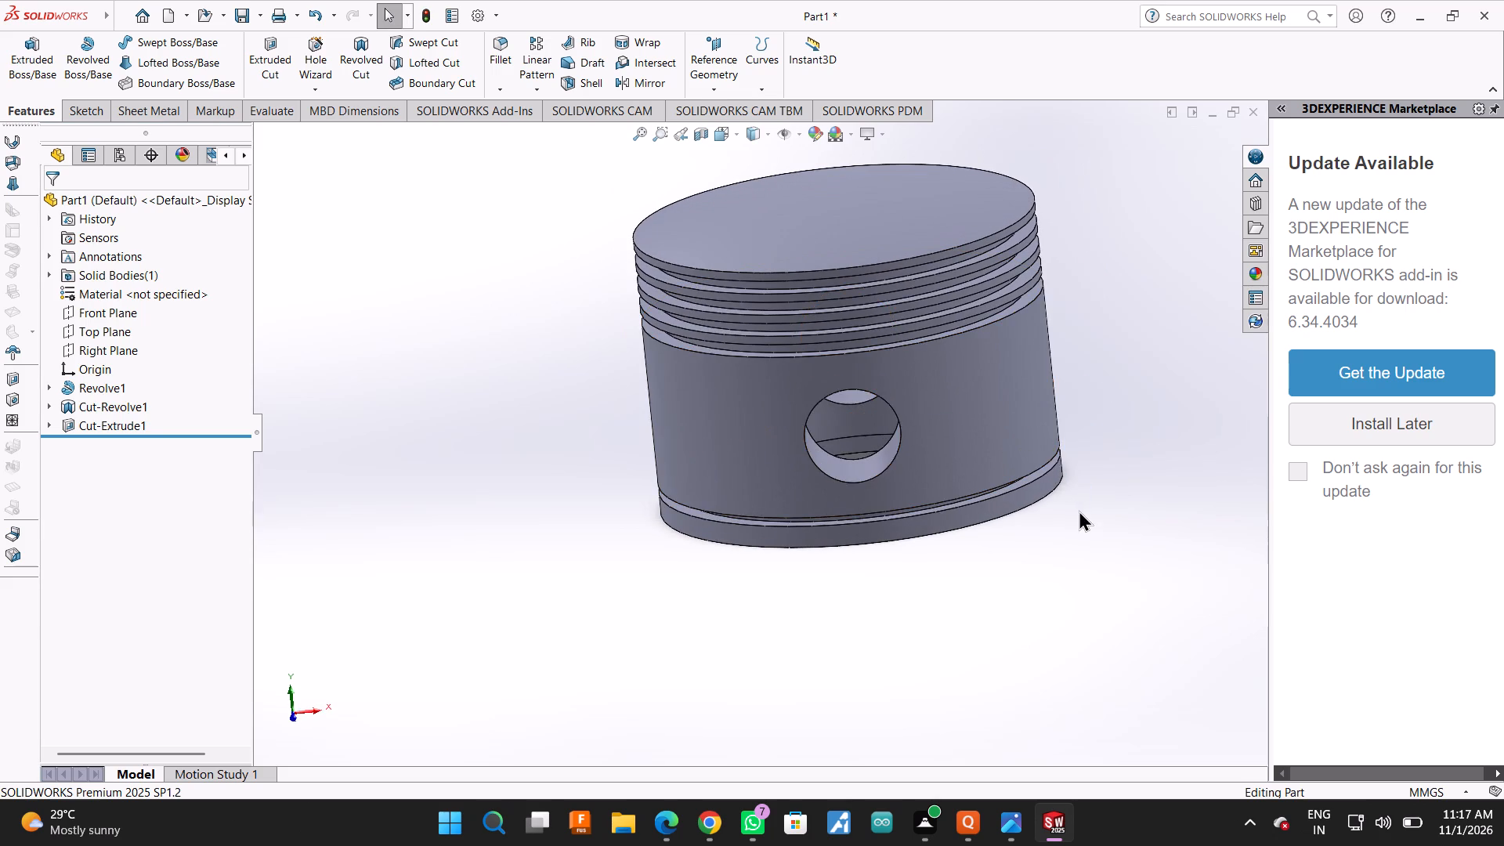
scroll(814, 463, "down", 2)
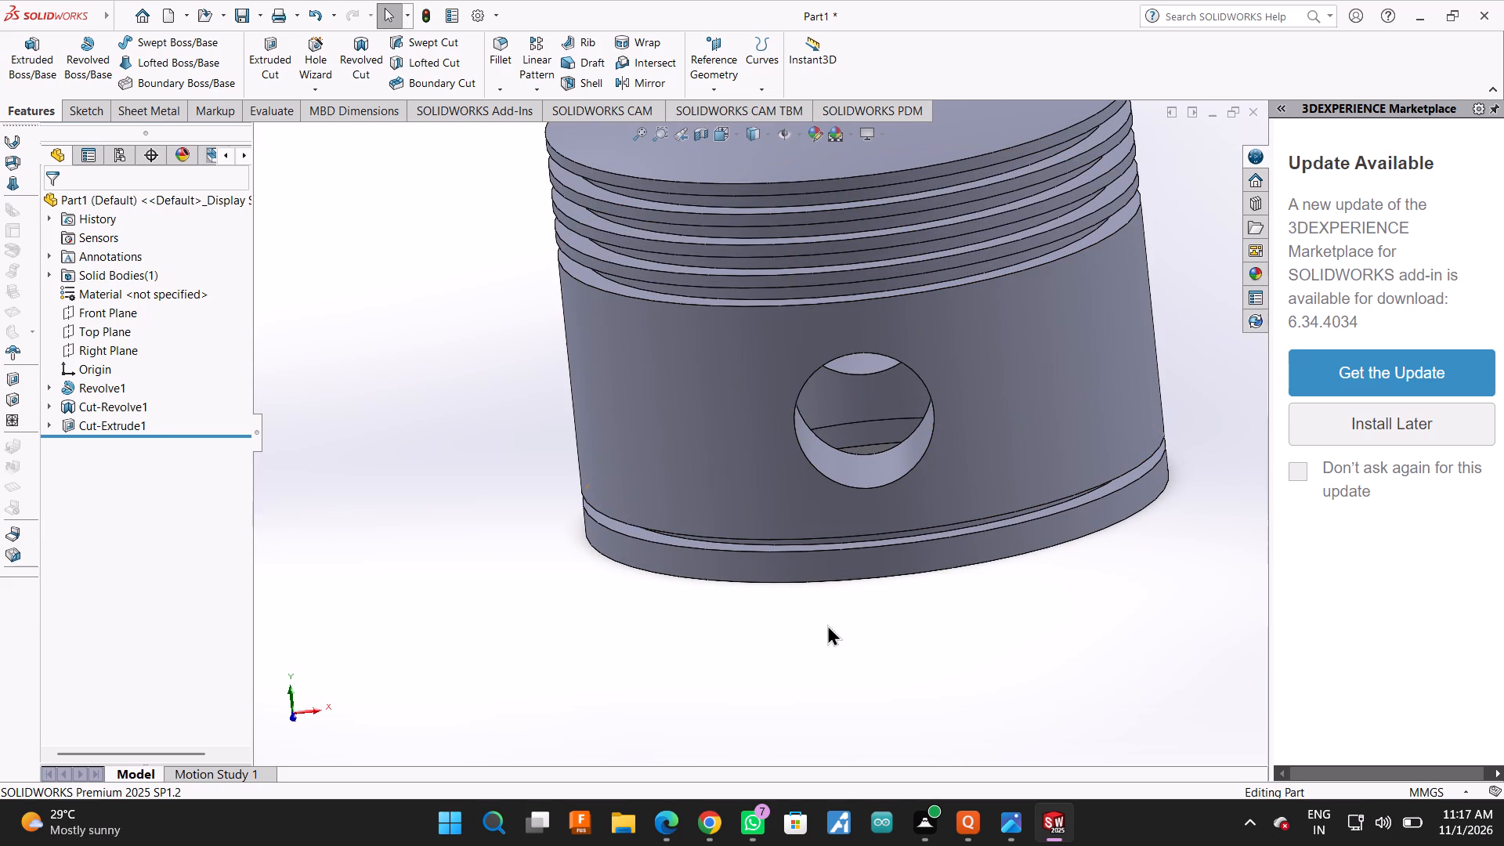
middle_click_drag(826, 664, 862, 365)
scroll(847, 398, "up", 3)
middle_click_drag(847, 398, 801, 626)
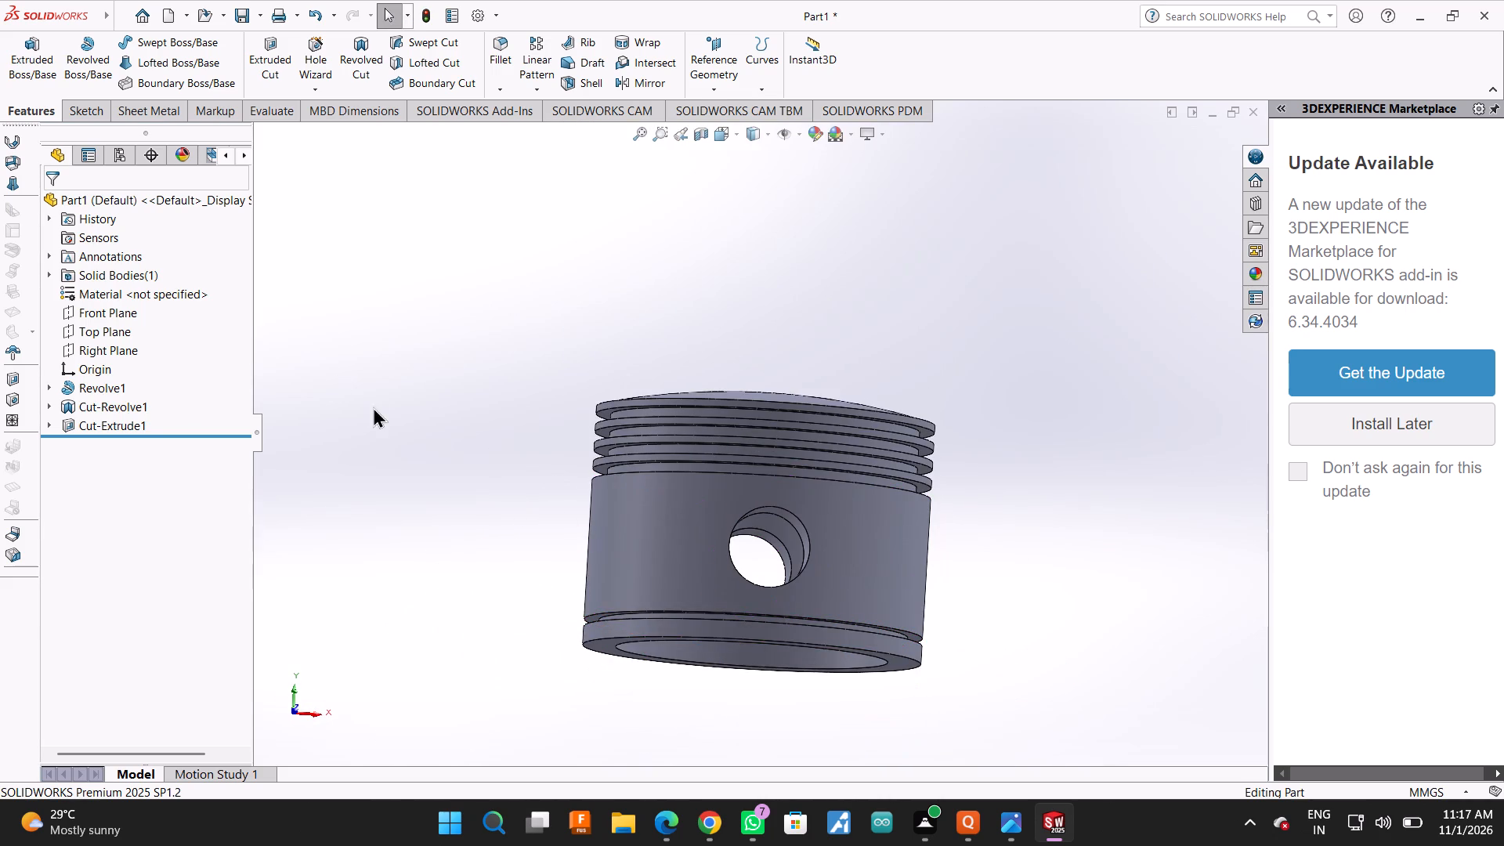
Start a reference plane offset from the Front Plane.
left_click(82, 313)
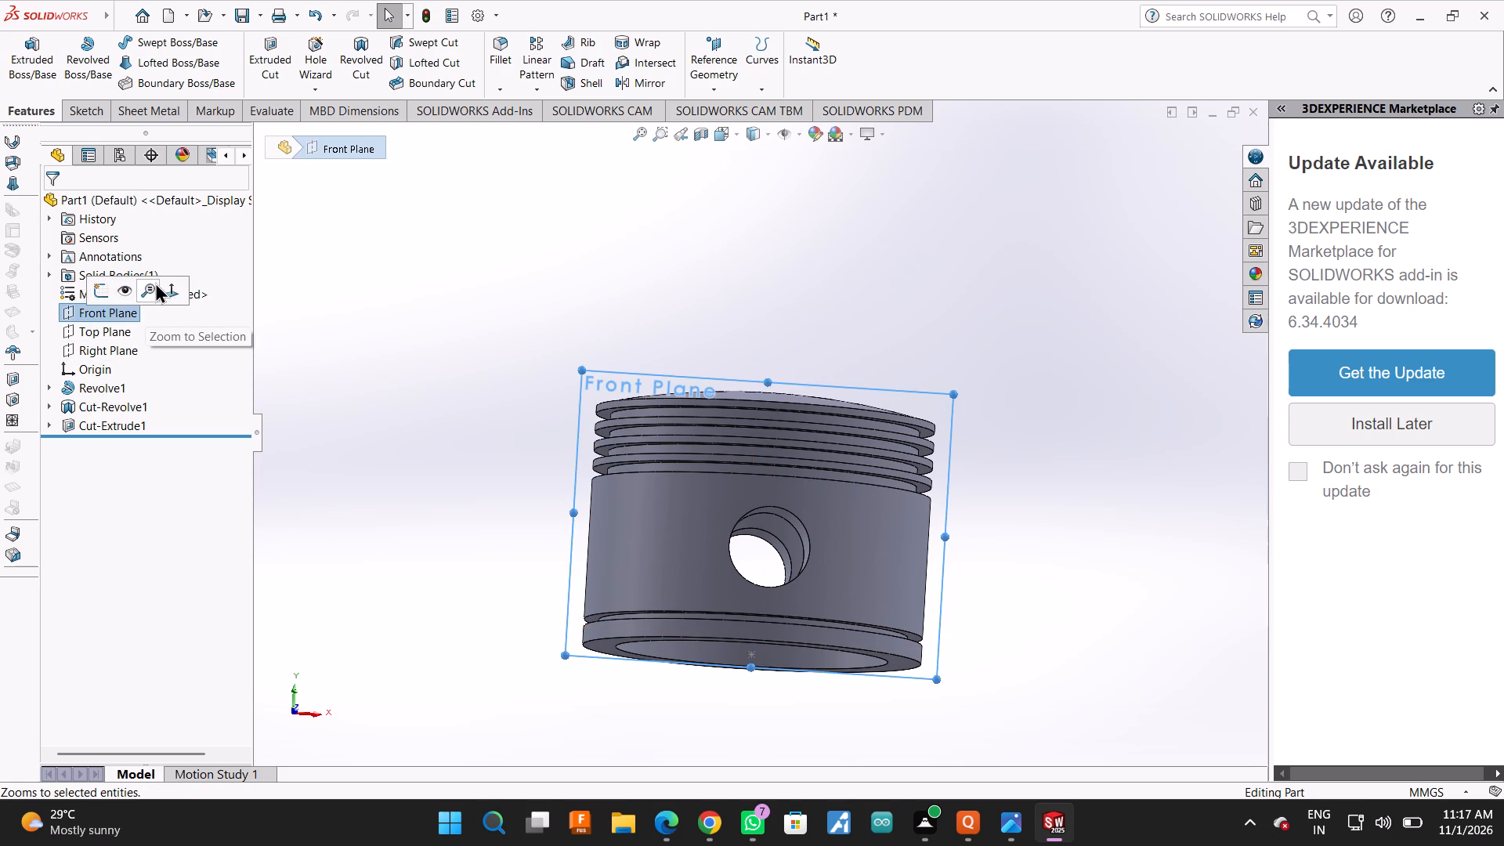
left_click(270, 328)
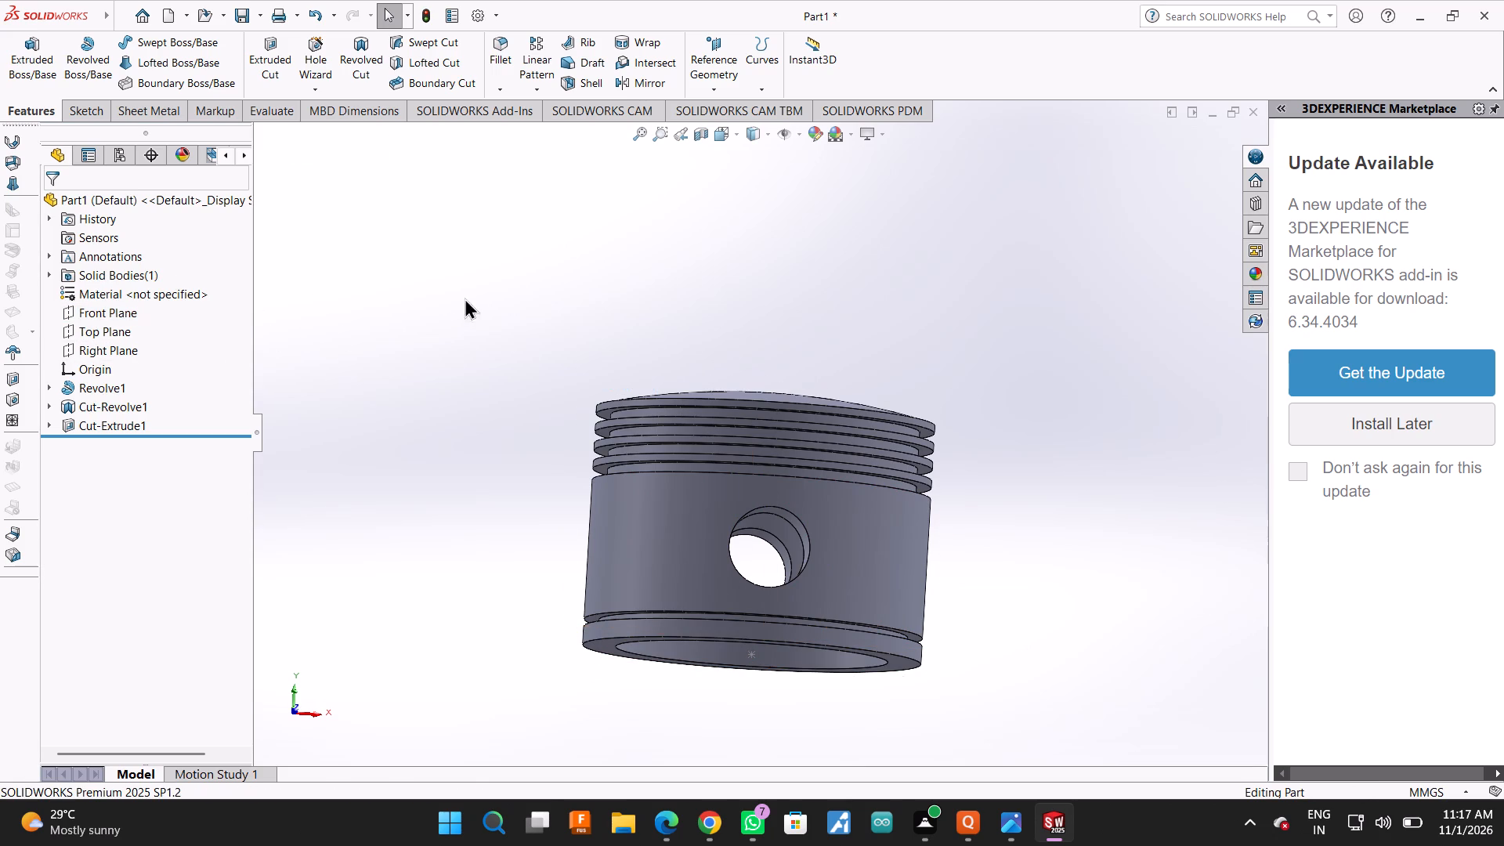
left_click(92, 305)
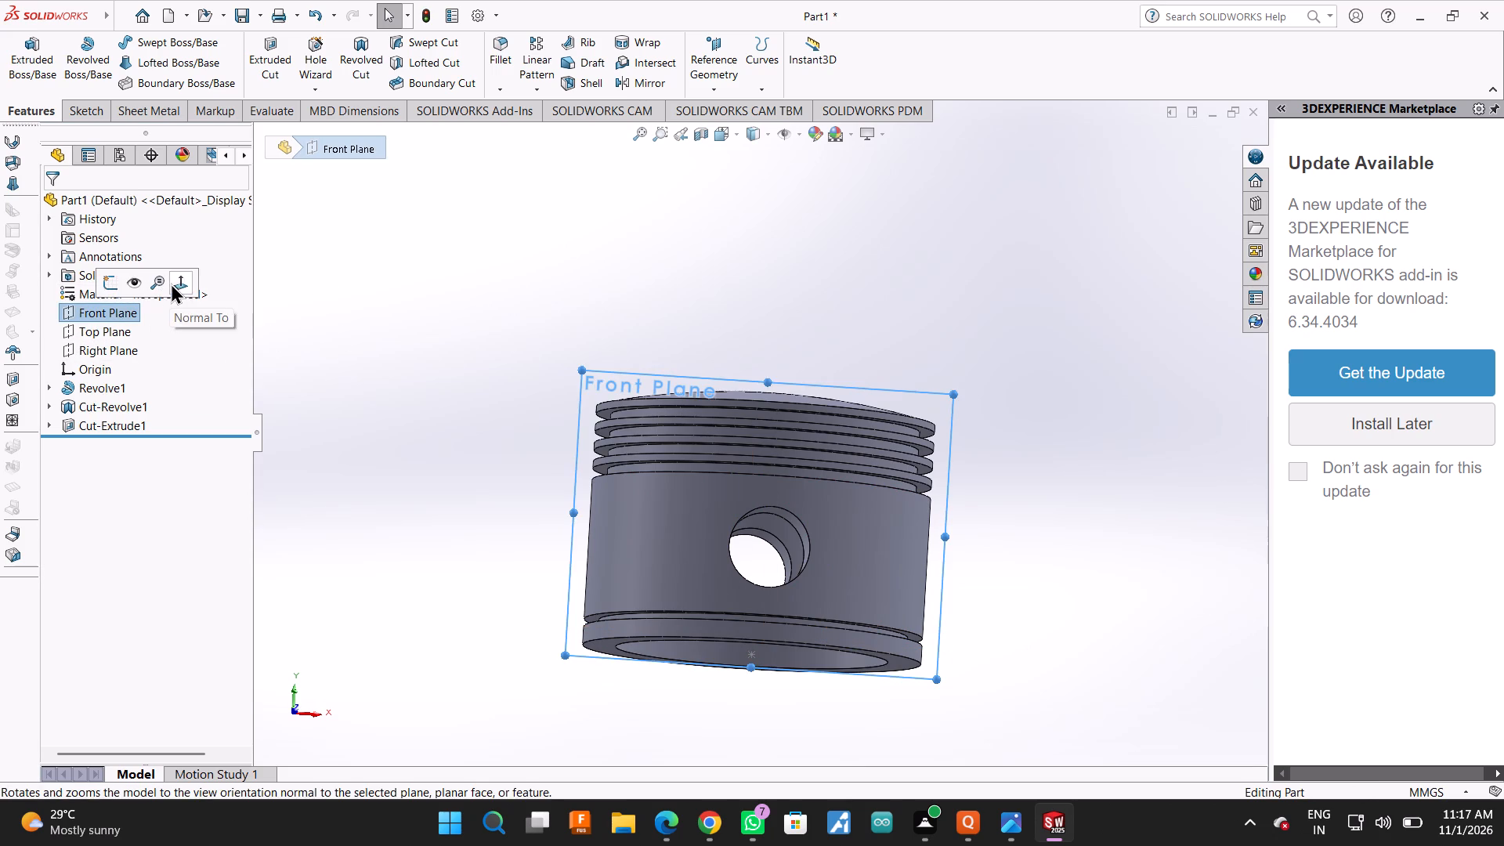
left_click(171, 283)
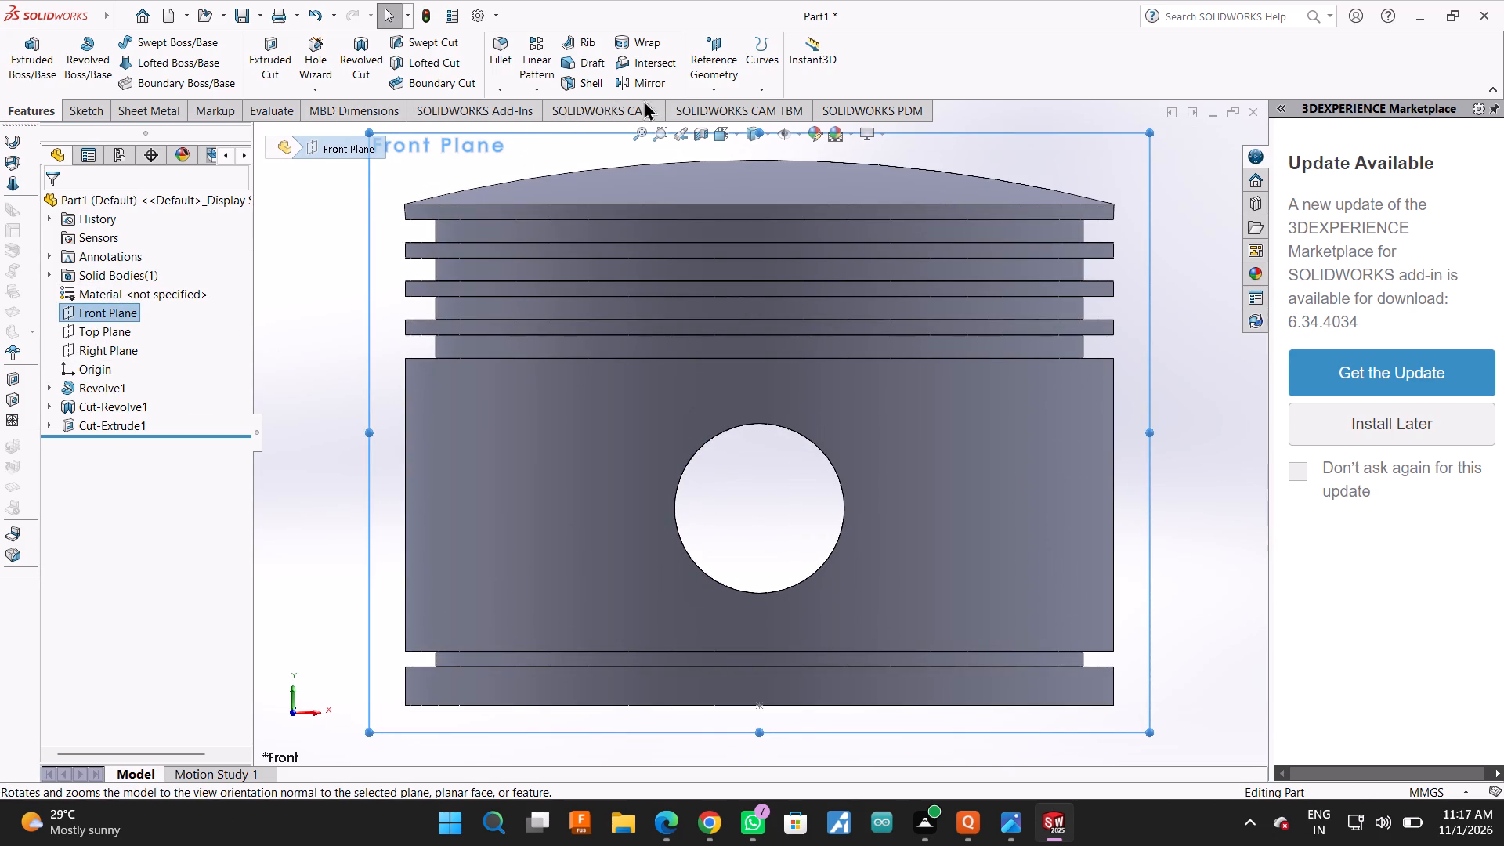
left_click(718, 85)
left_click(718, 100)
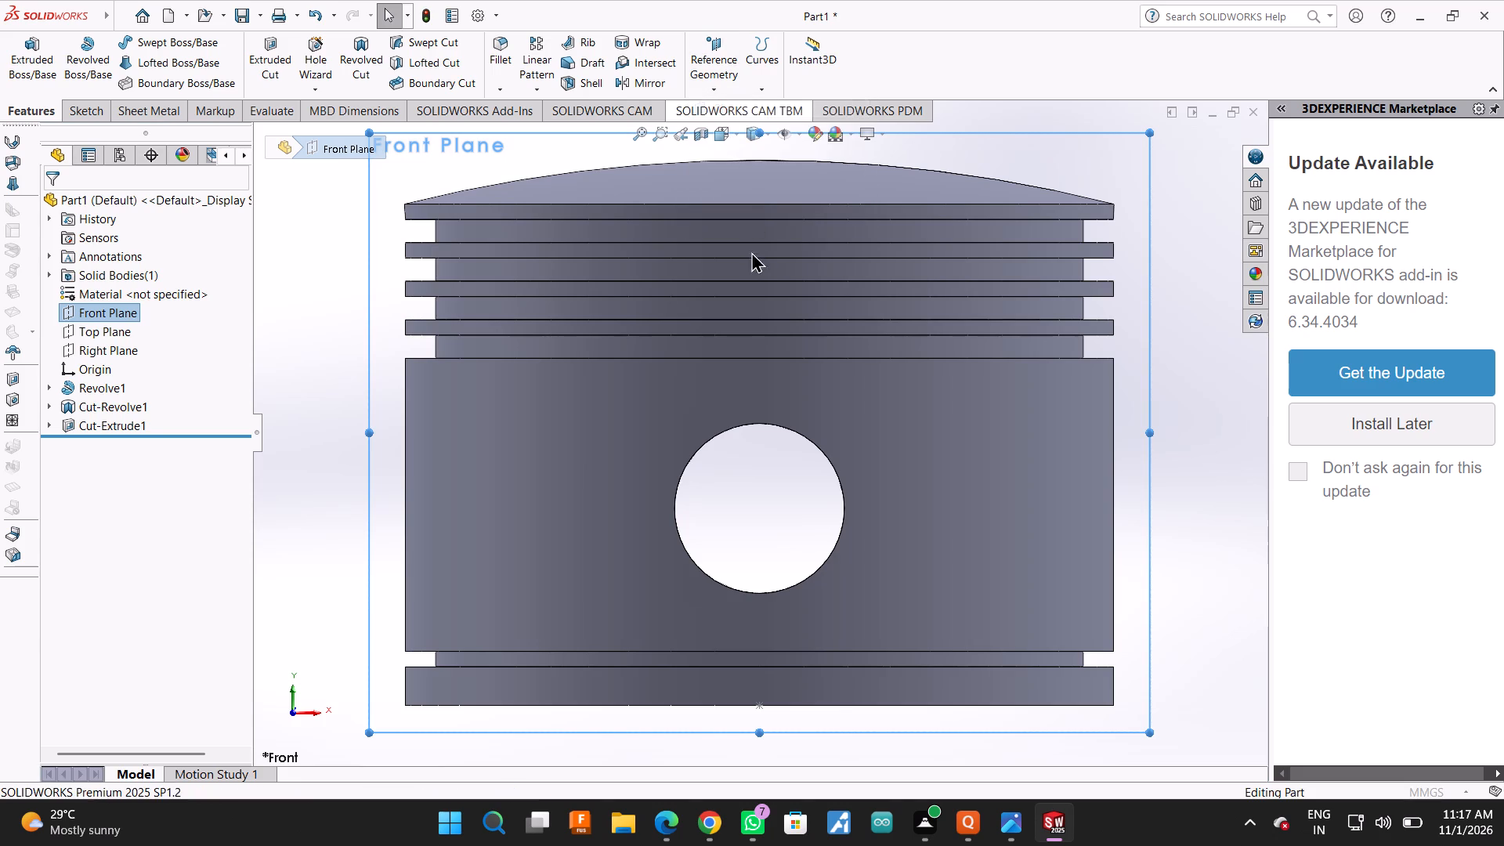
scroll(761, 258, "up", 7)
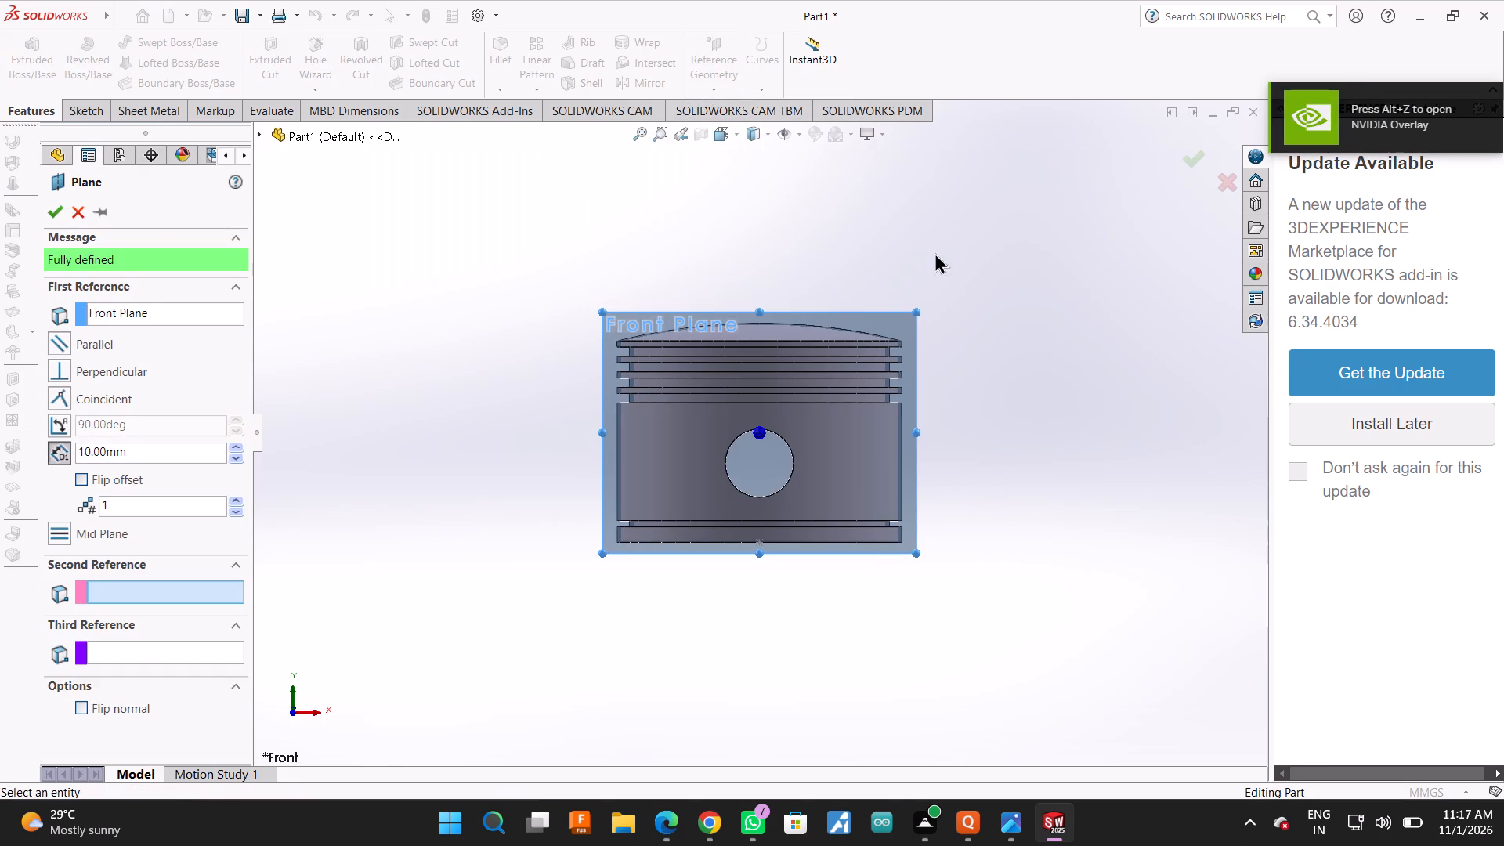
middle_click(950, 262)
middle_click_drag(940, 262, 867, 372)
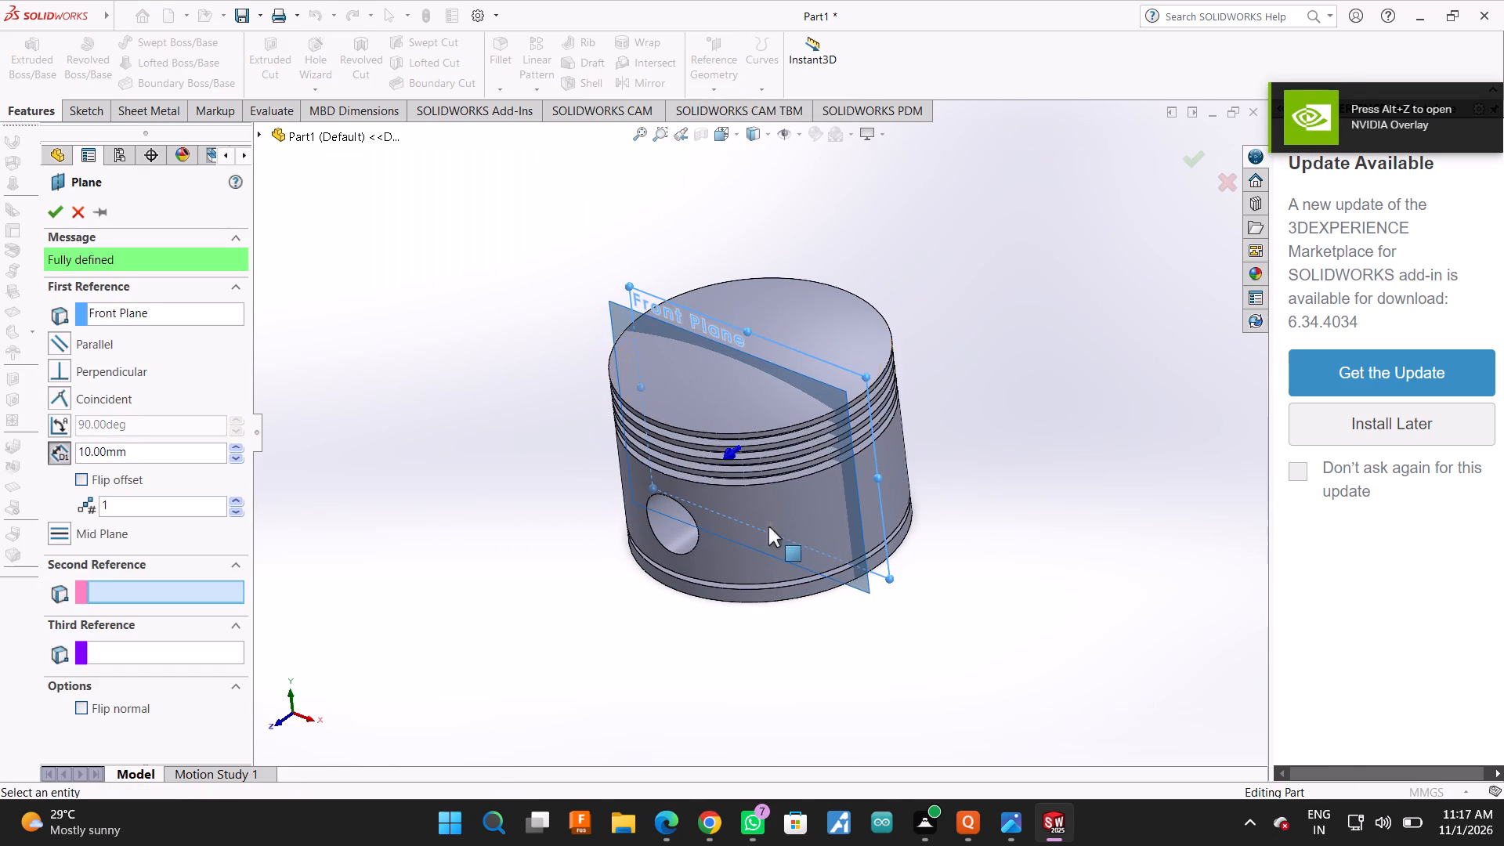
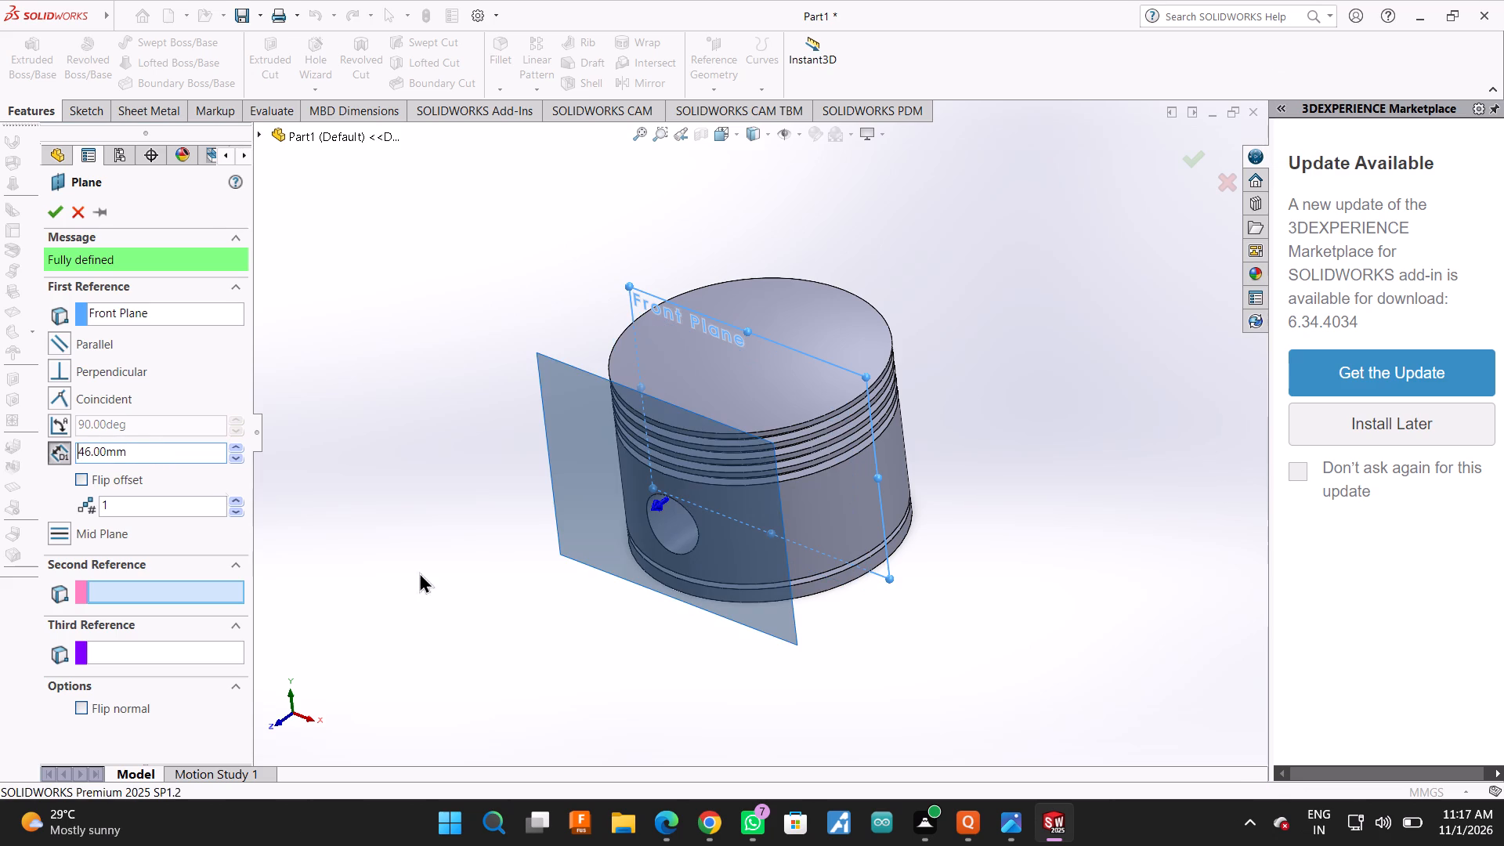
Finish the reference plane at a 46 mm offset from the Front Plane.
middle_click_drag(1008, 411, 978, 444)
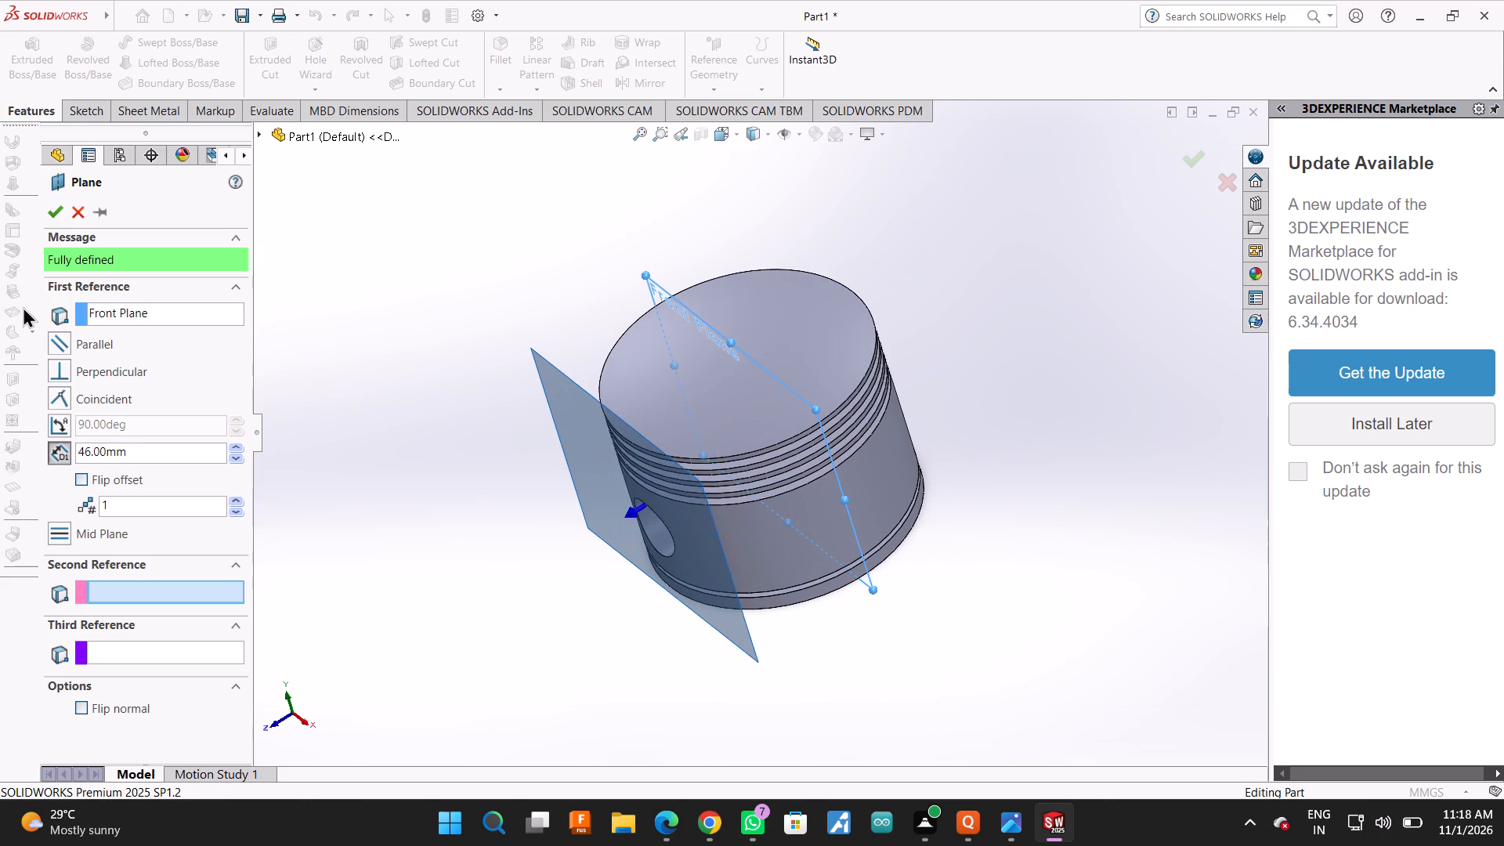
left_click(50, 211)
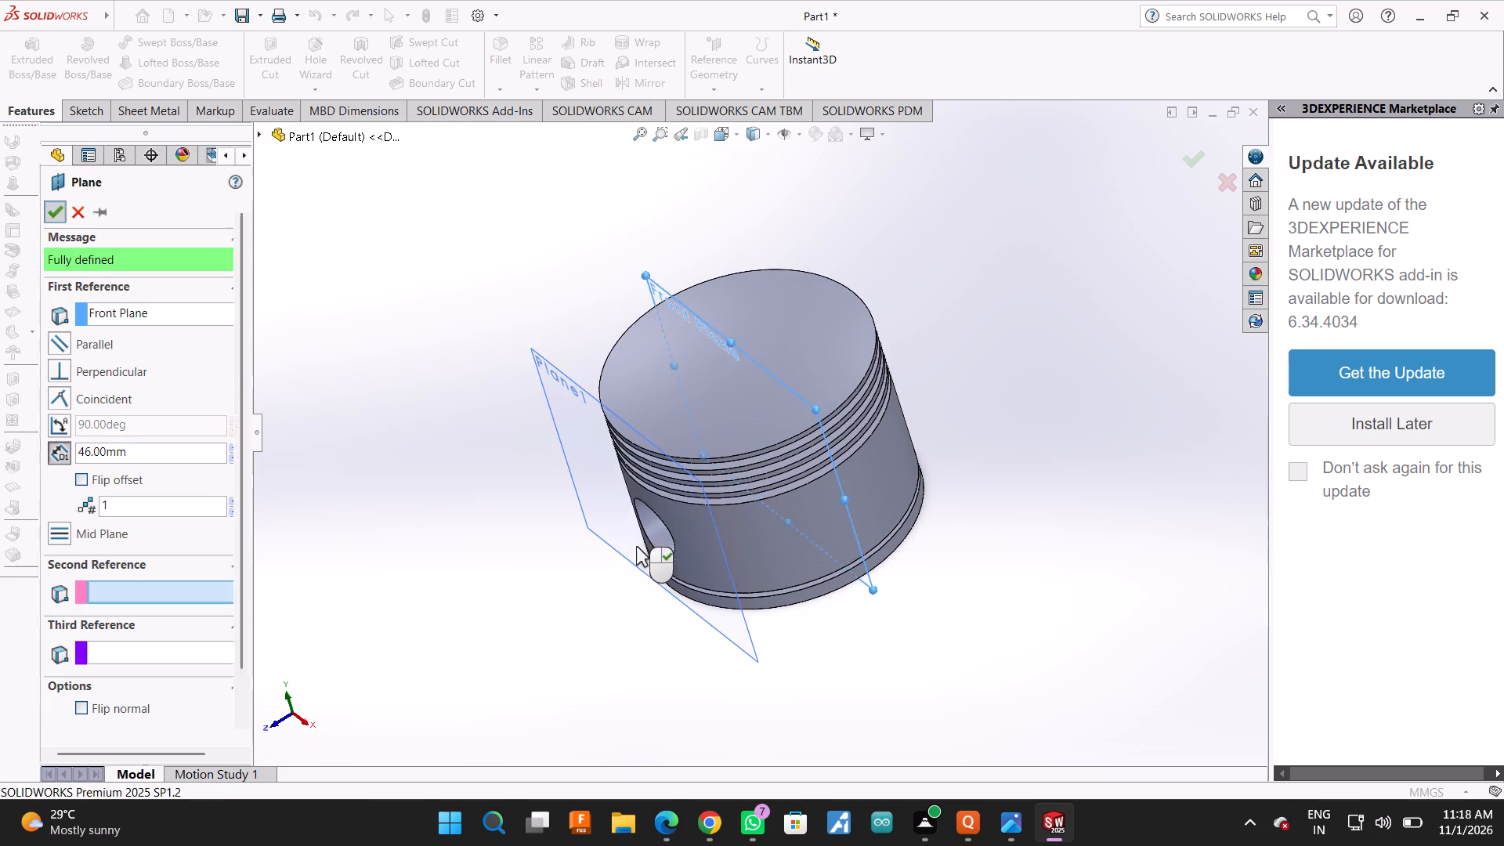
Open a new sketch on the offset plane, Plane1, viewed square to it.
left_click(89, 449)
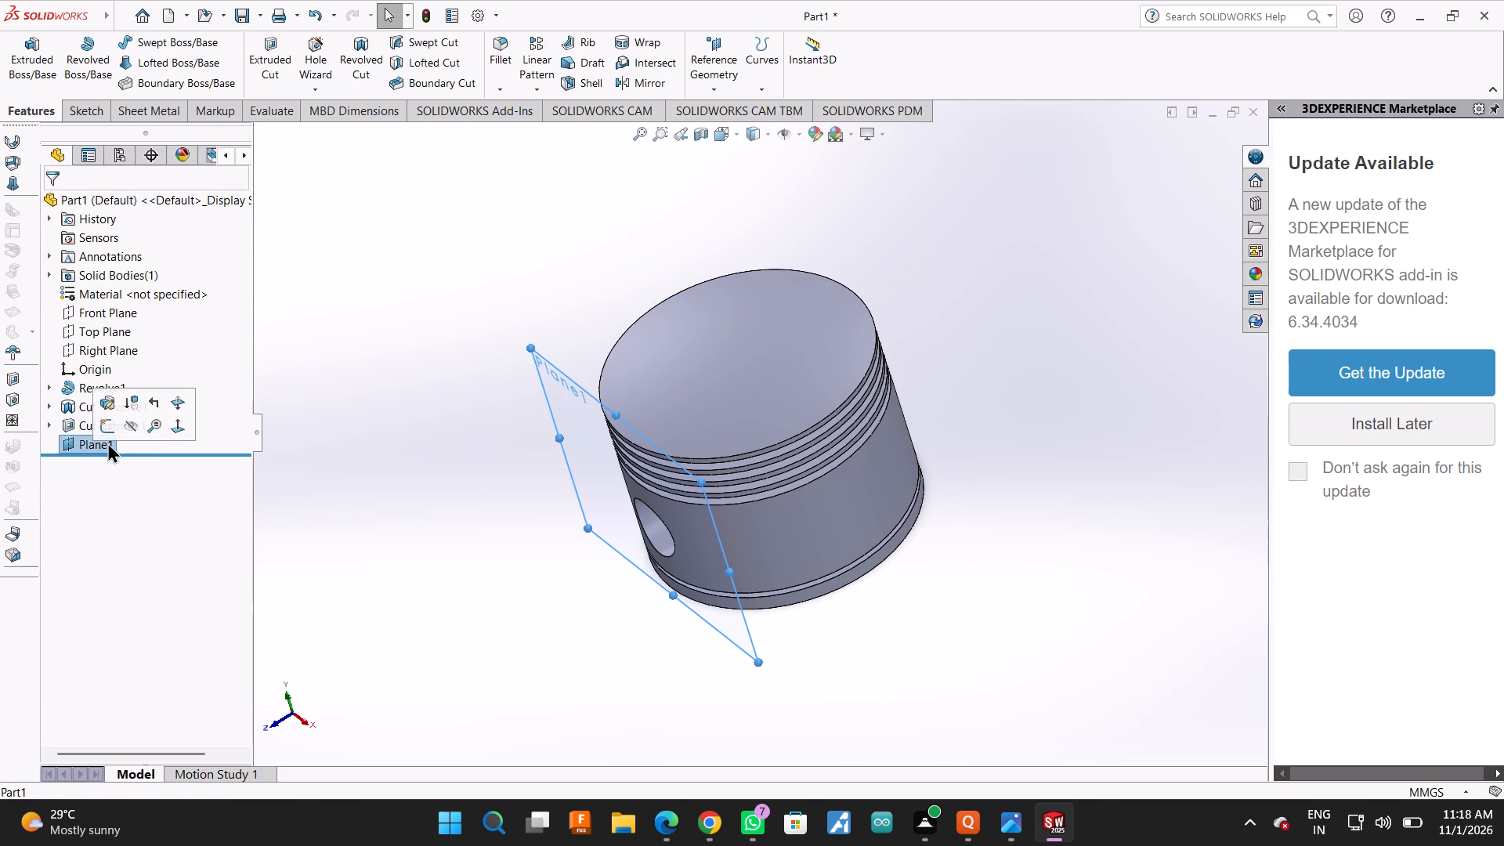
left_click(146, 446)
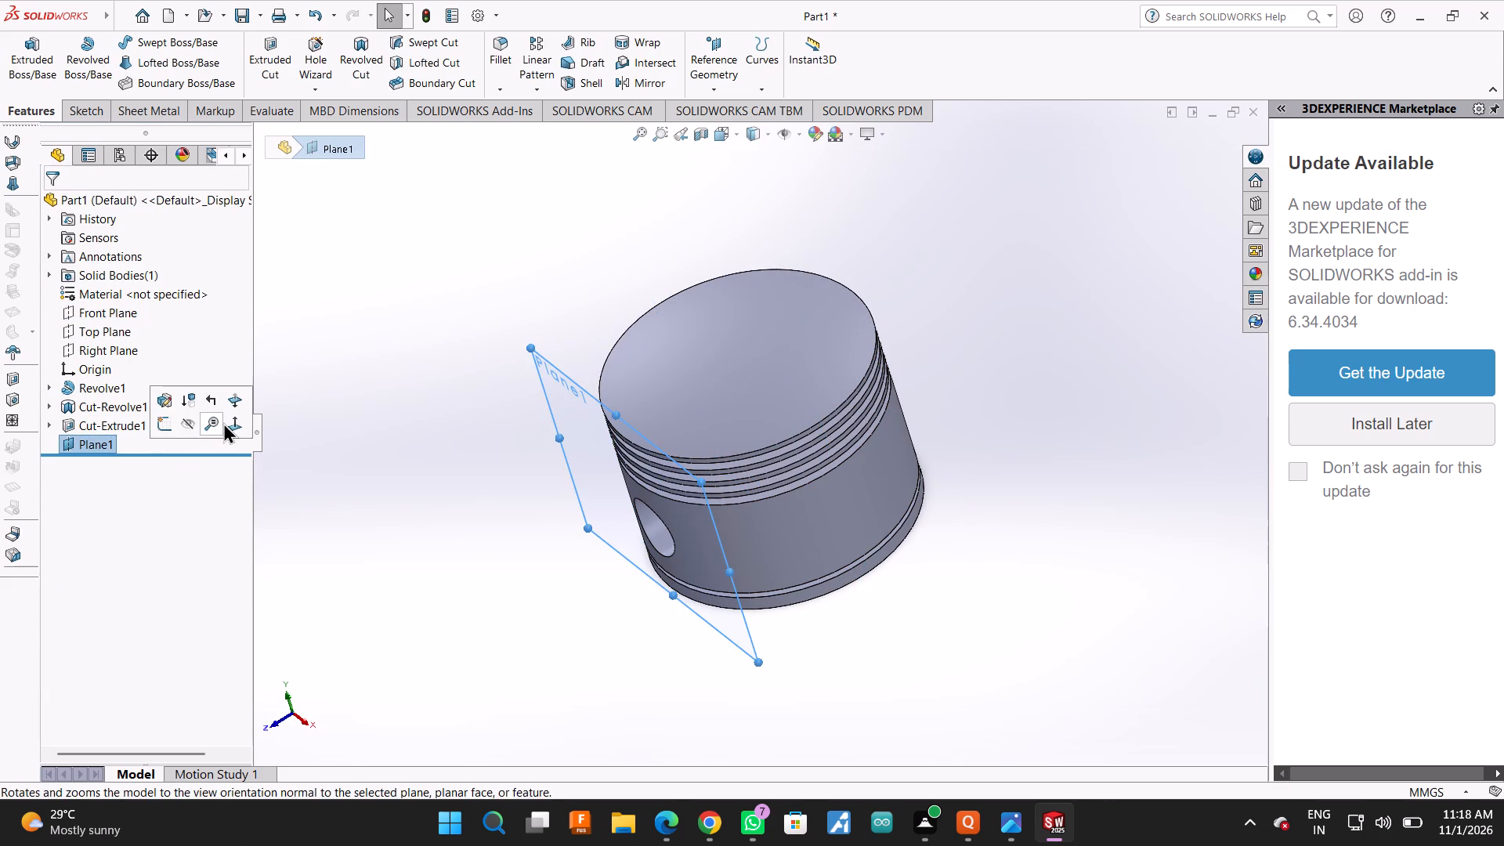
left_click(223, 422)
left_click(60, 106)
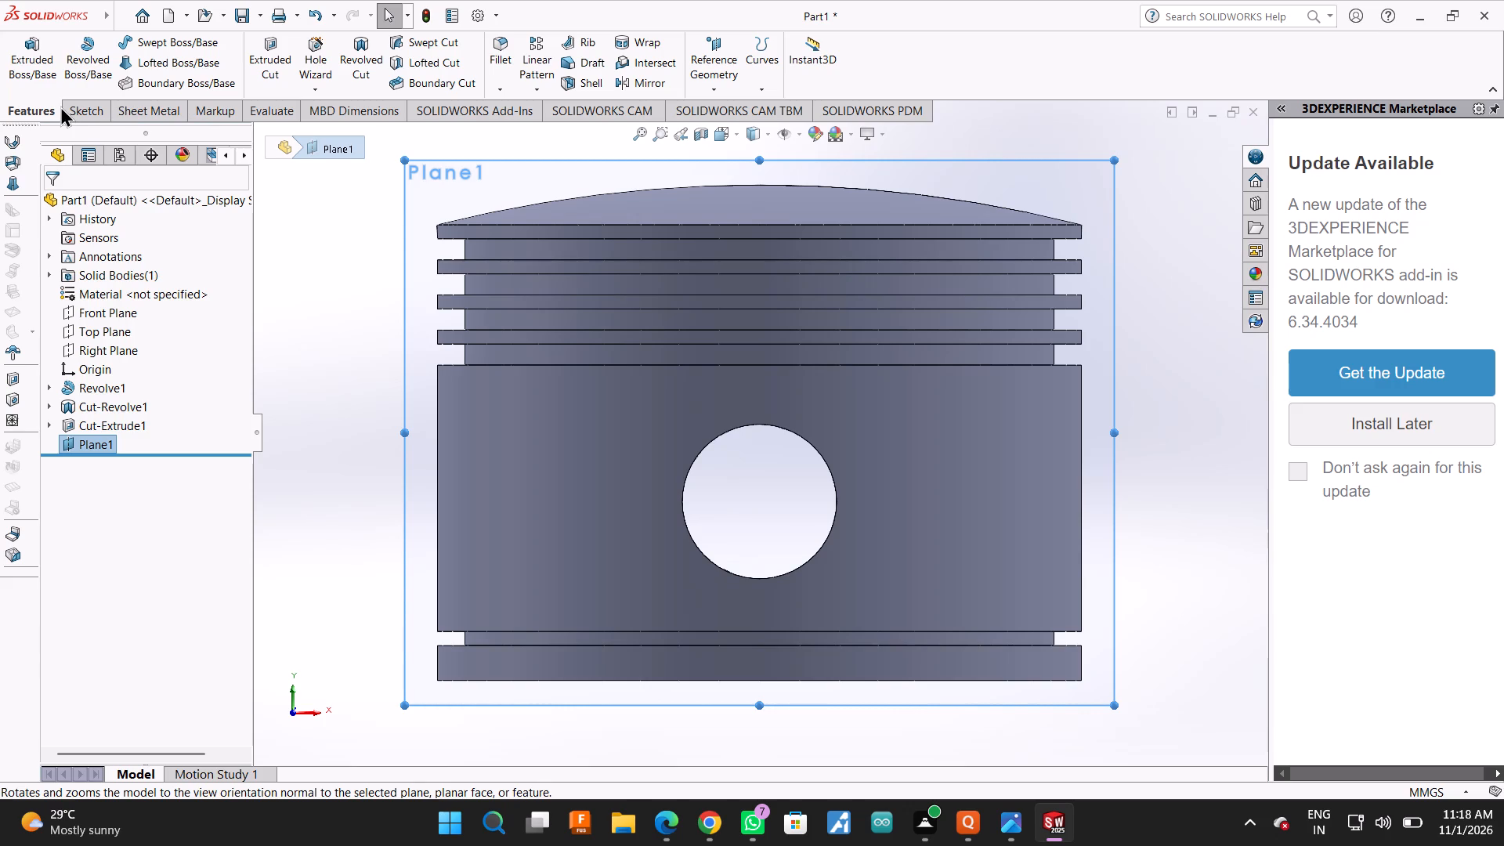
left_click(101, 443)
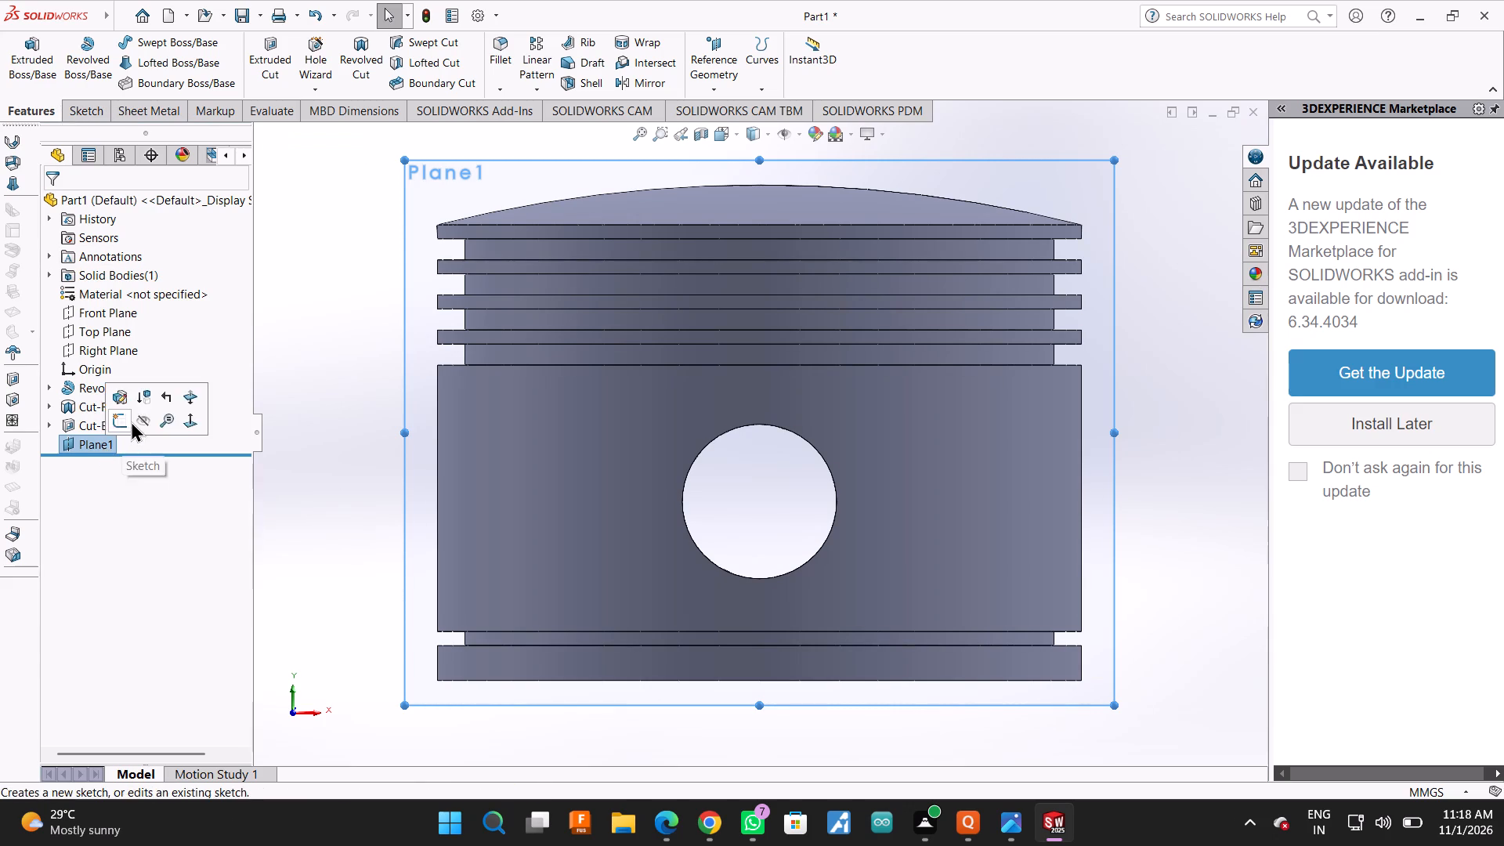
left_click(135, 434)
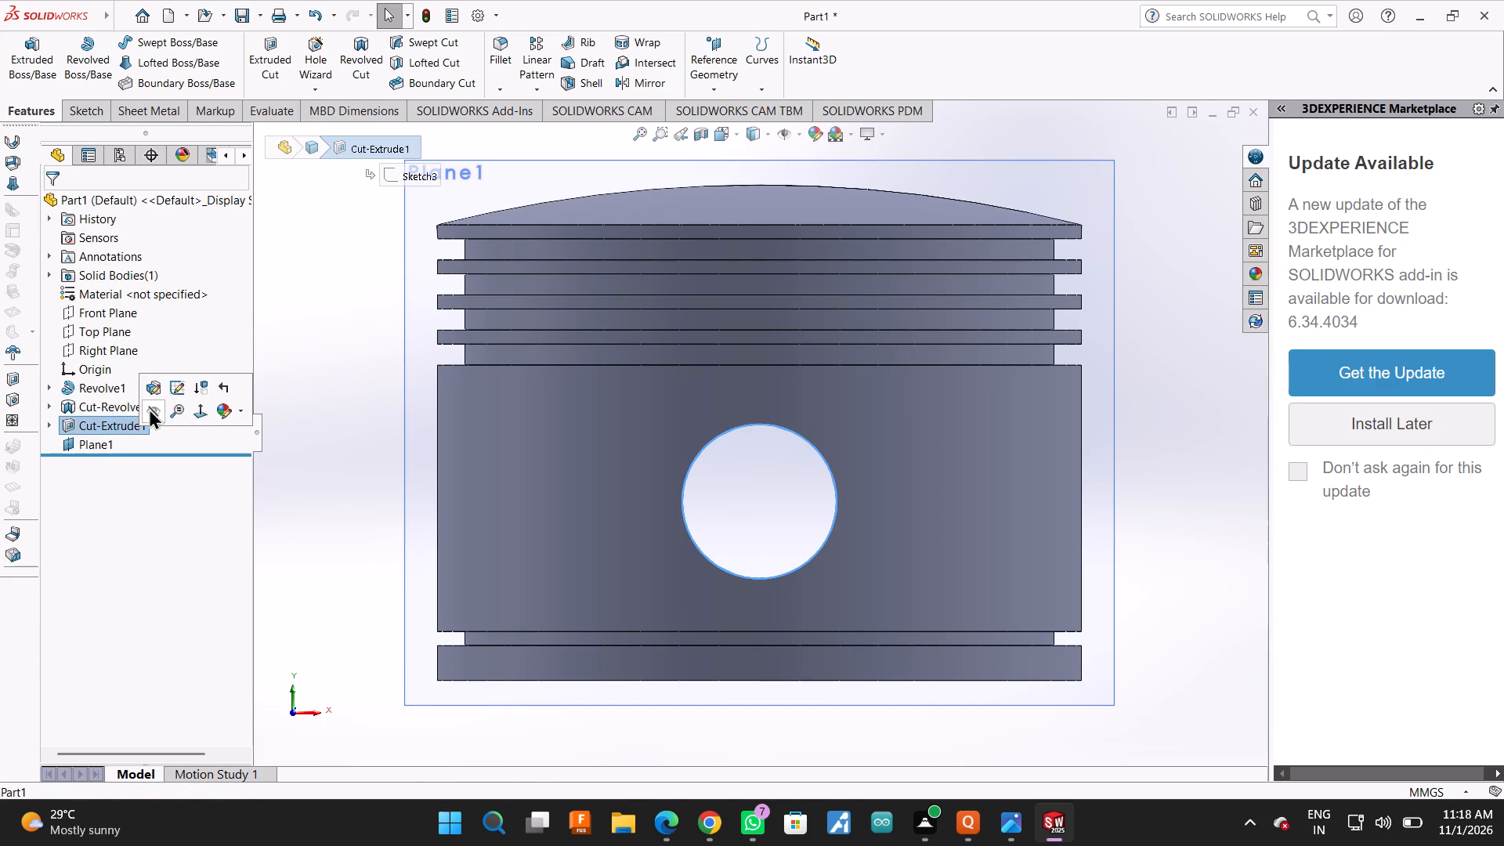
left_click(118, 444)
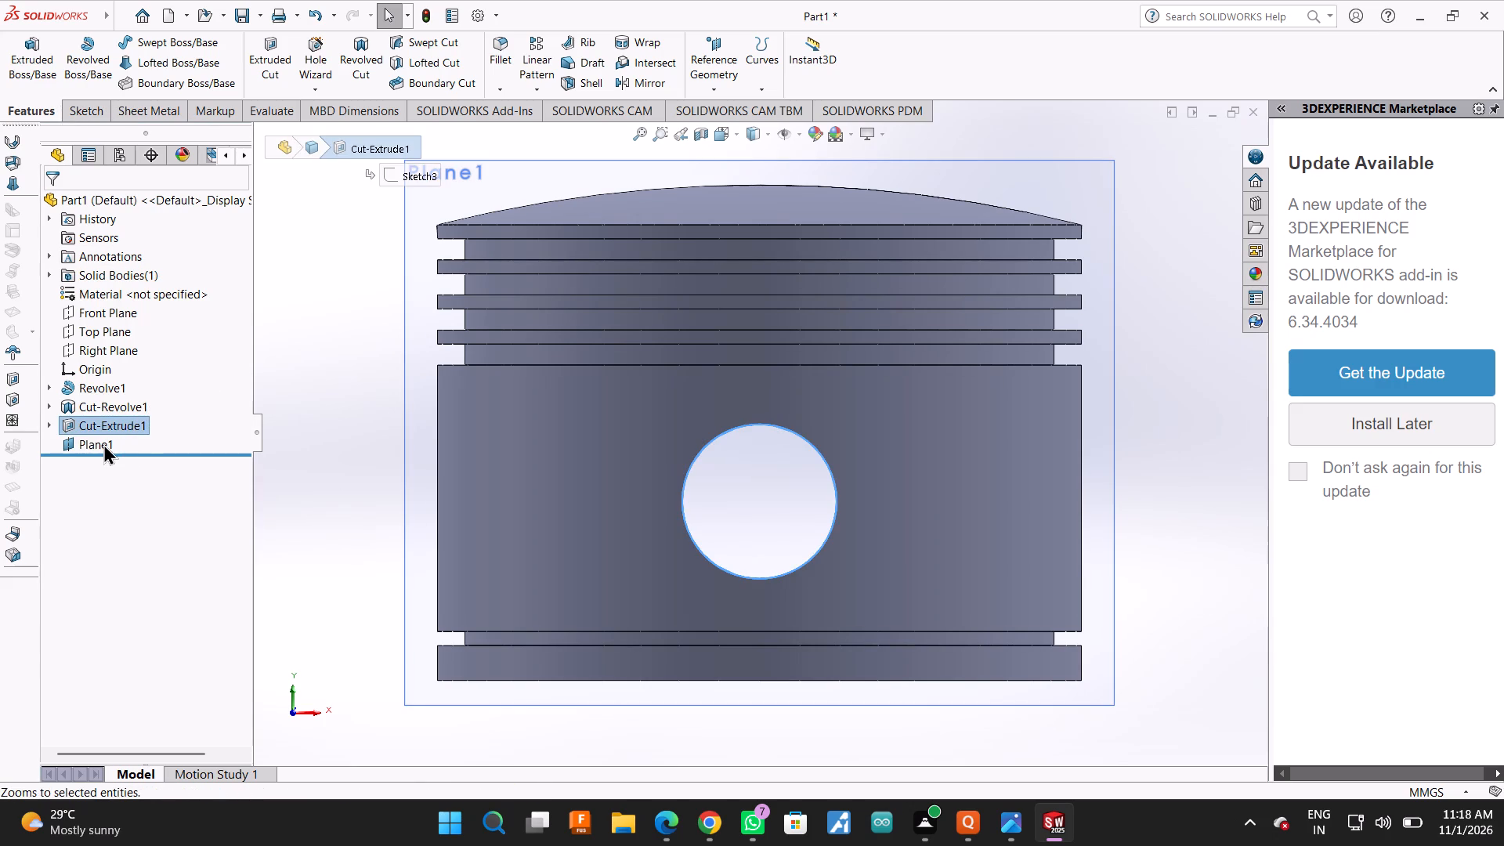
left_click(103, 443)
left_click(121, 421)
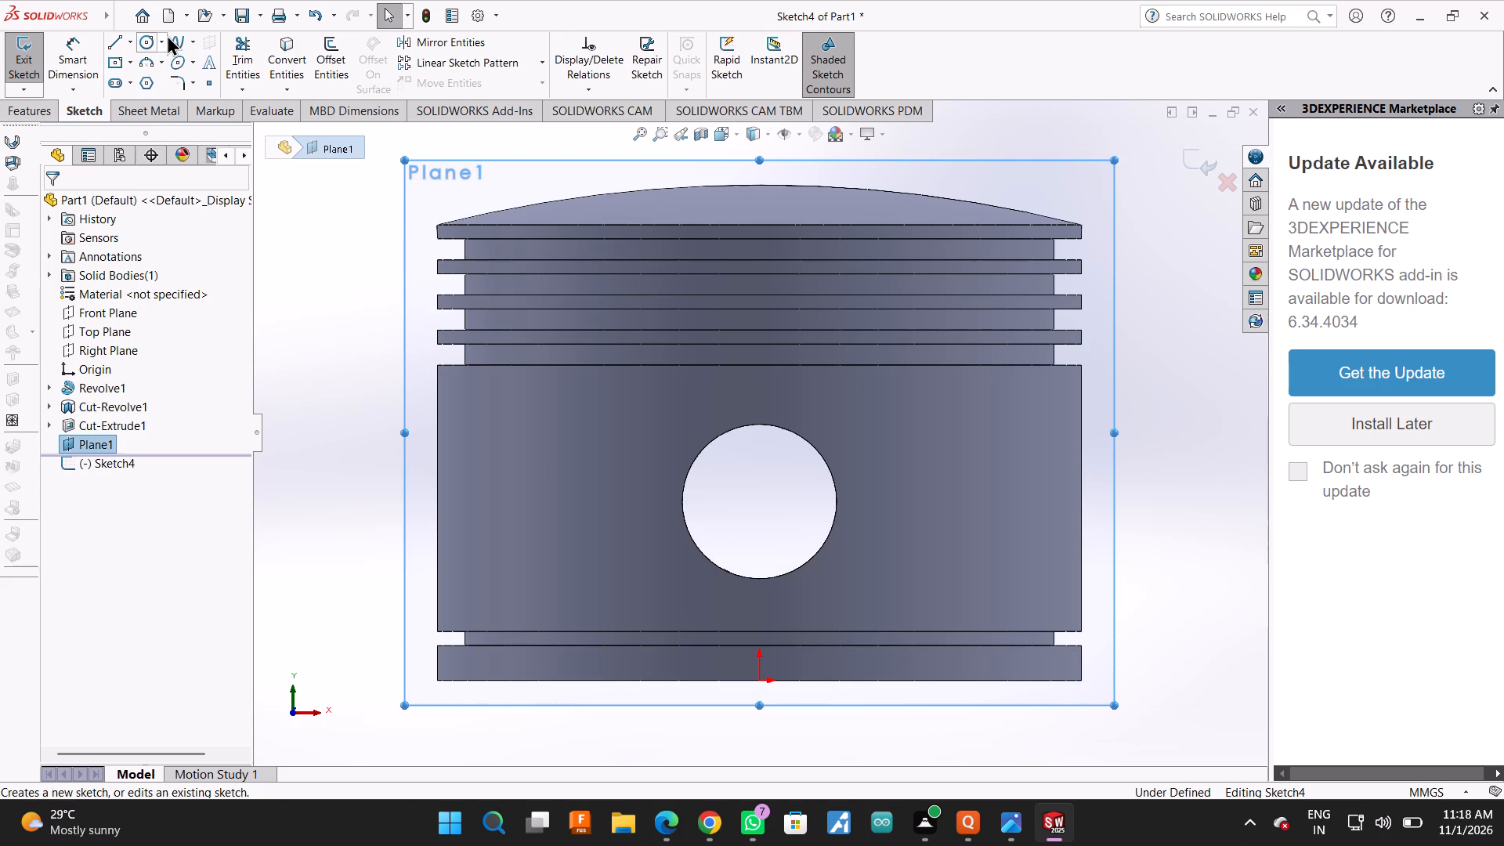
With hidden lines visible, sketch a circle about 32 mm in diameter concentric with the pin hole.
left_click_drag(143, 43, 145, 69)
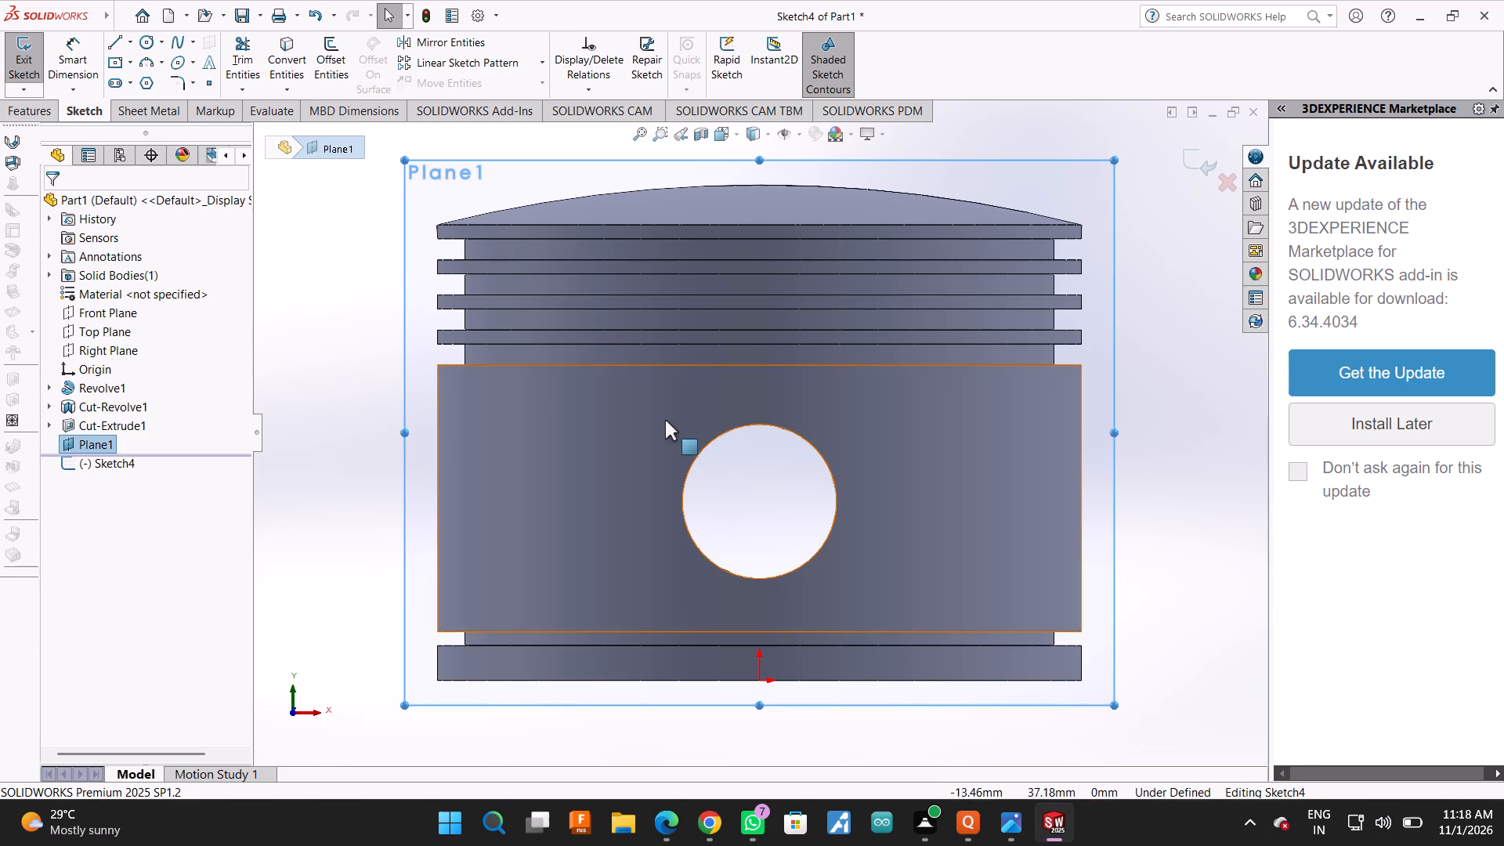
left_click(772, 139)
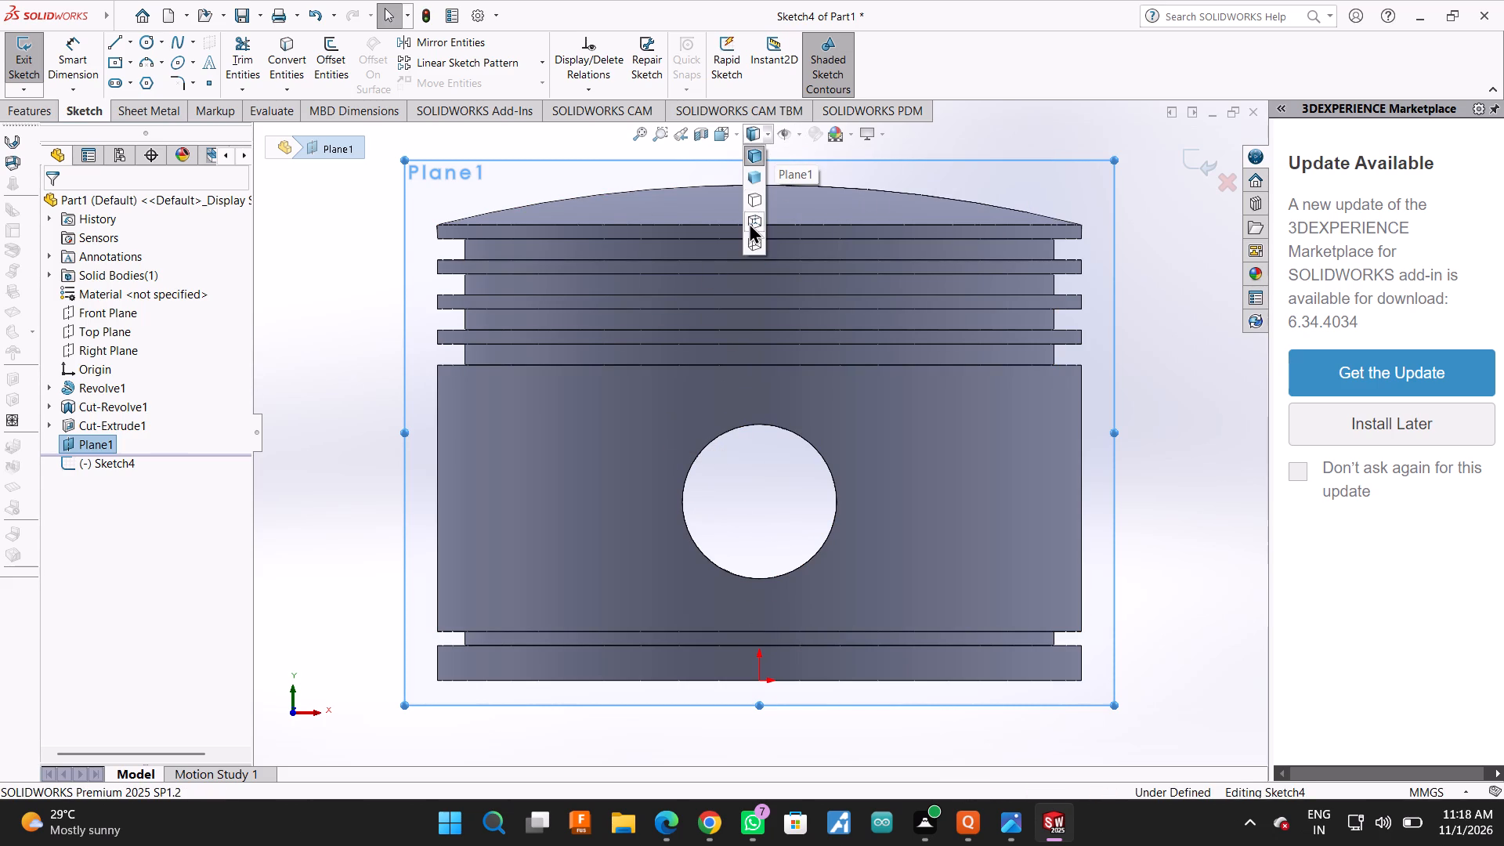
left_click(749, 222)
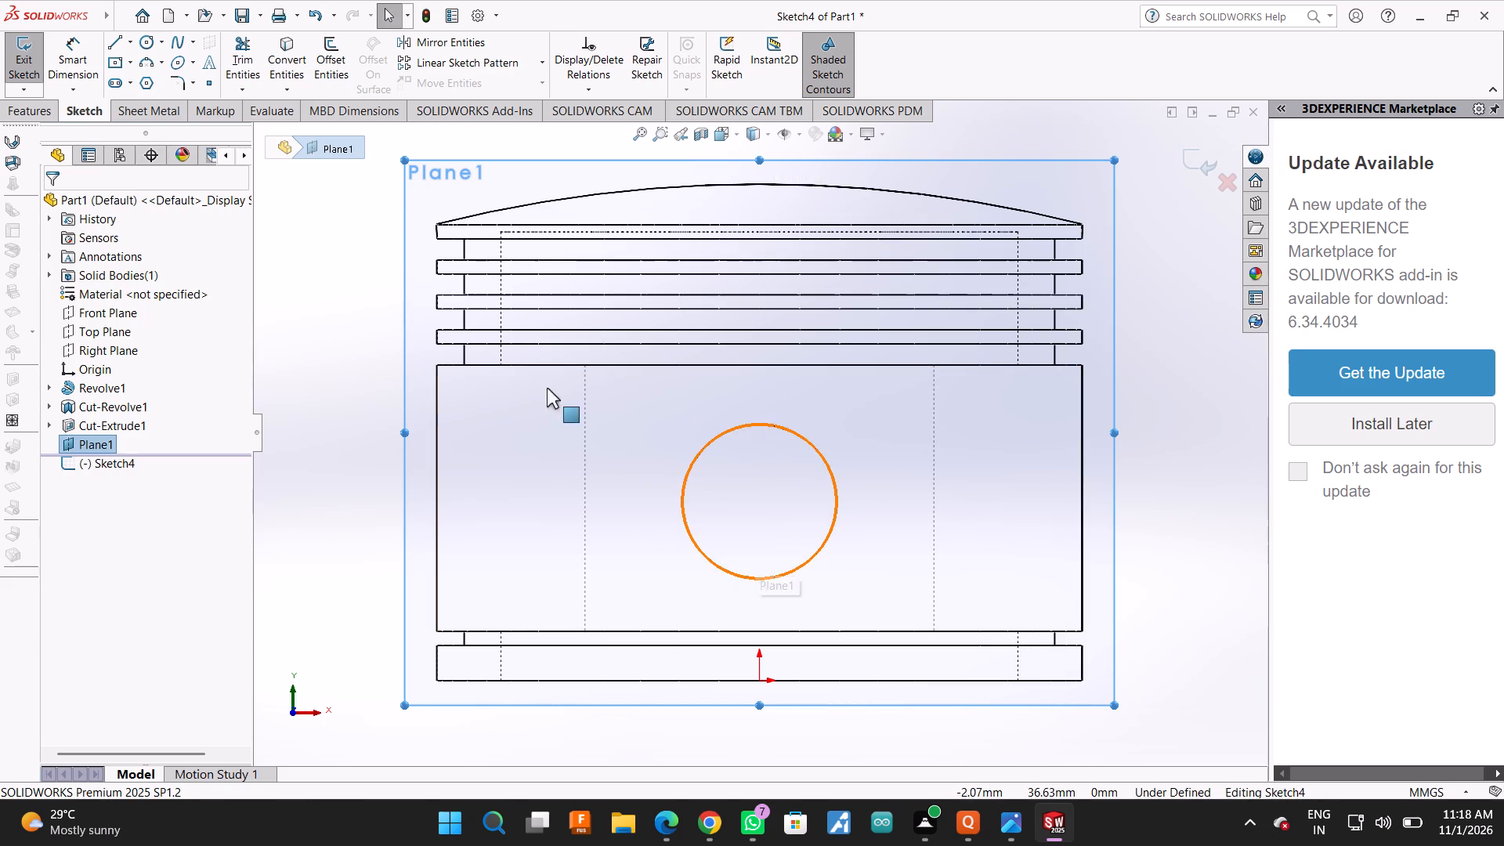
left_click(149, 47)
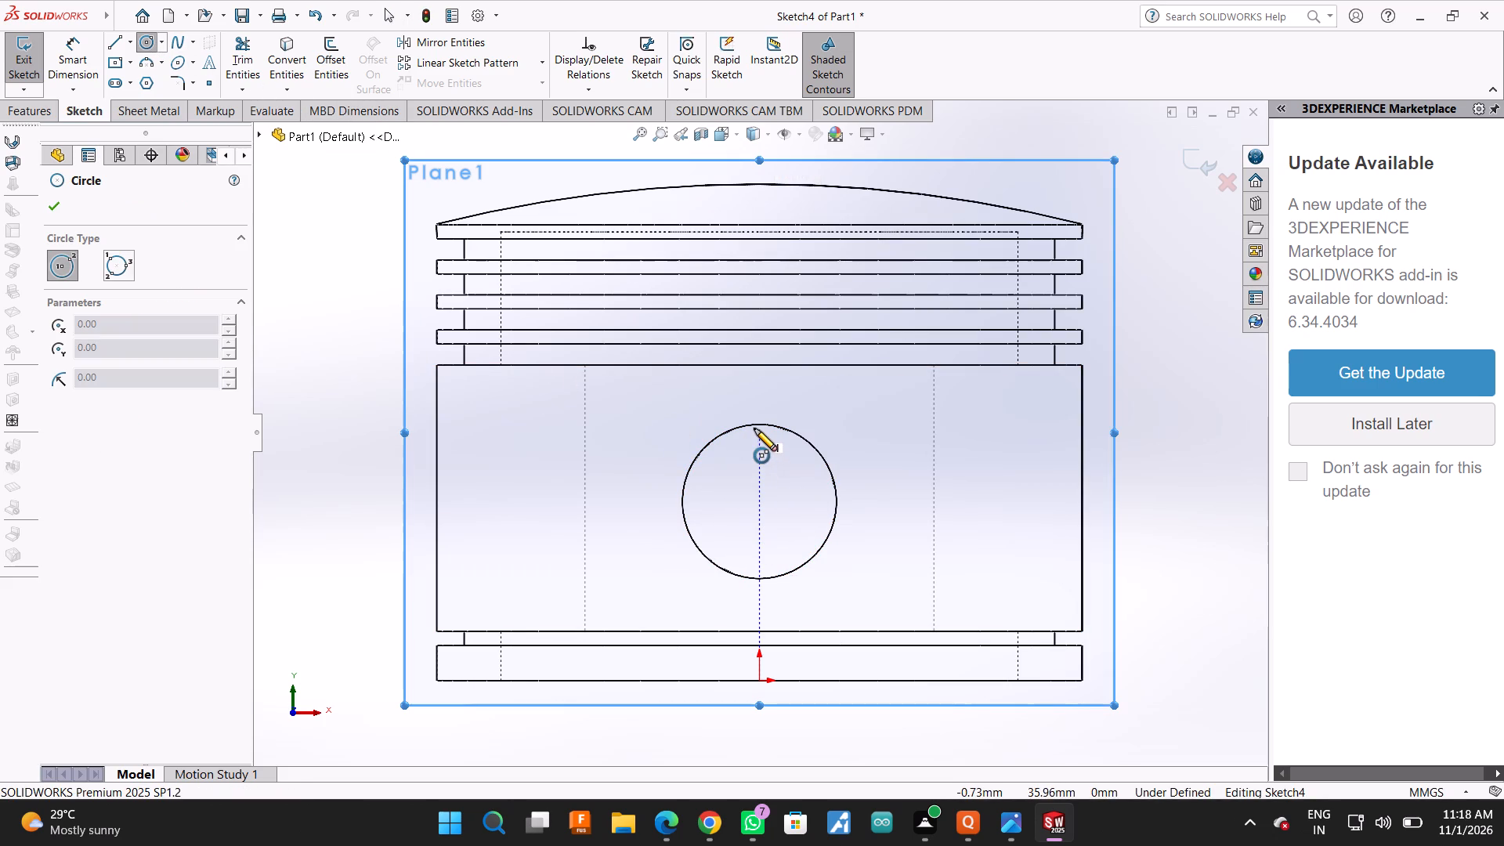
left_click(761, 504)
left_click(807, 605)
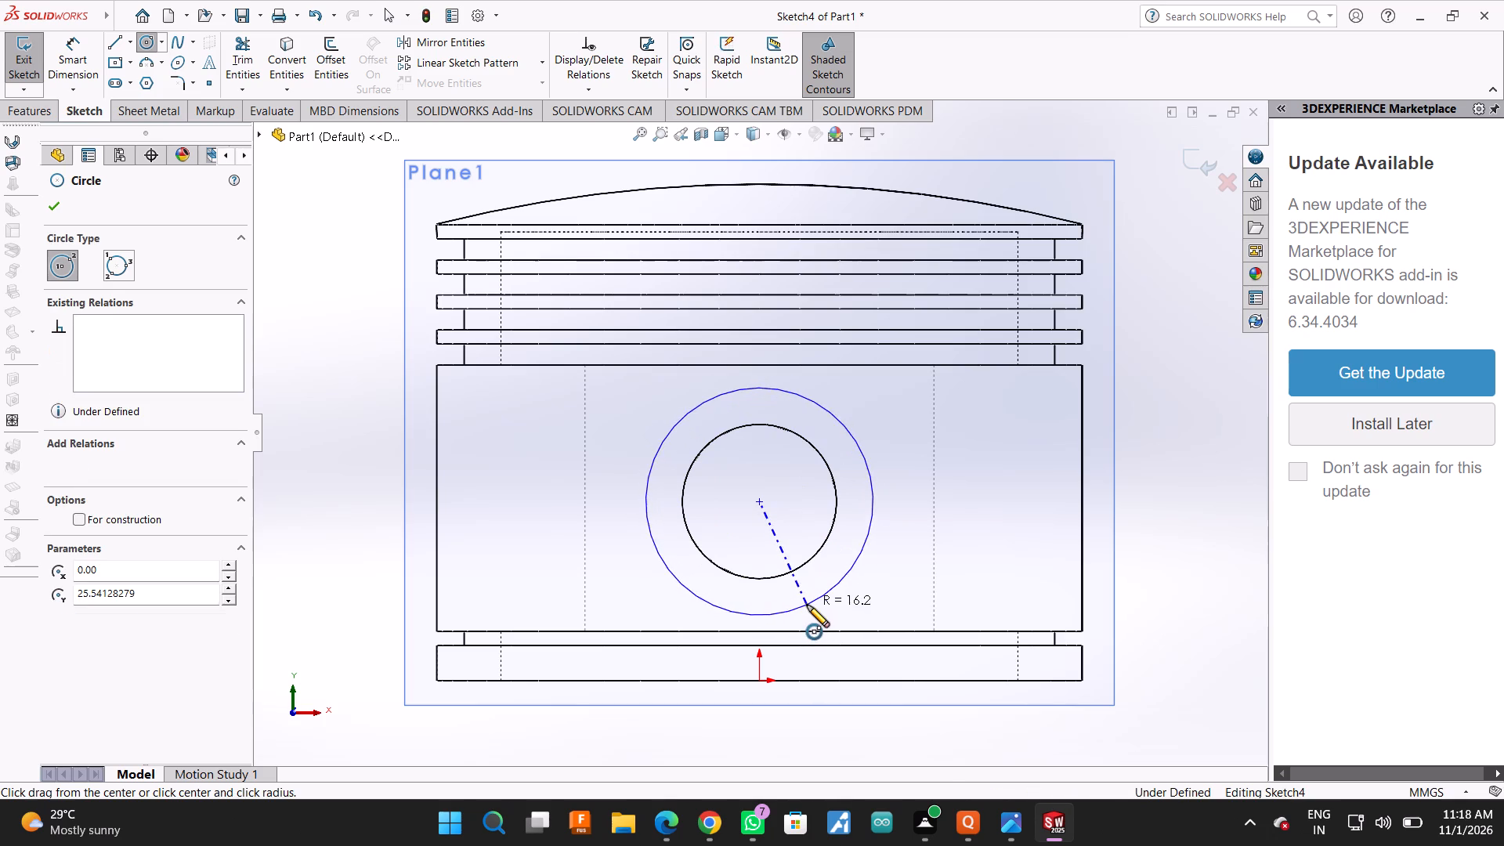
left_click(47, 201)
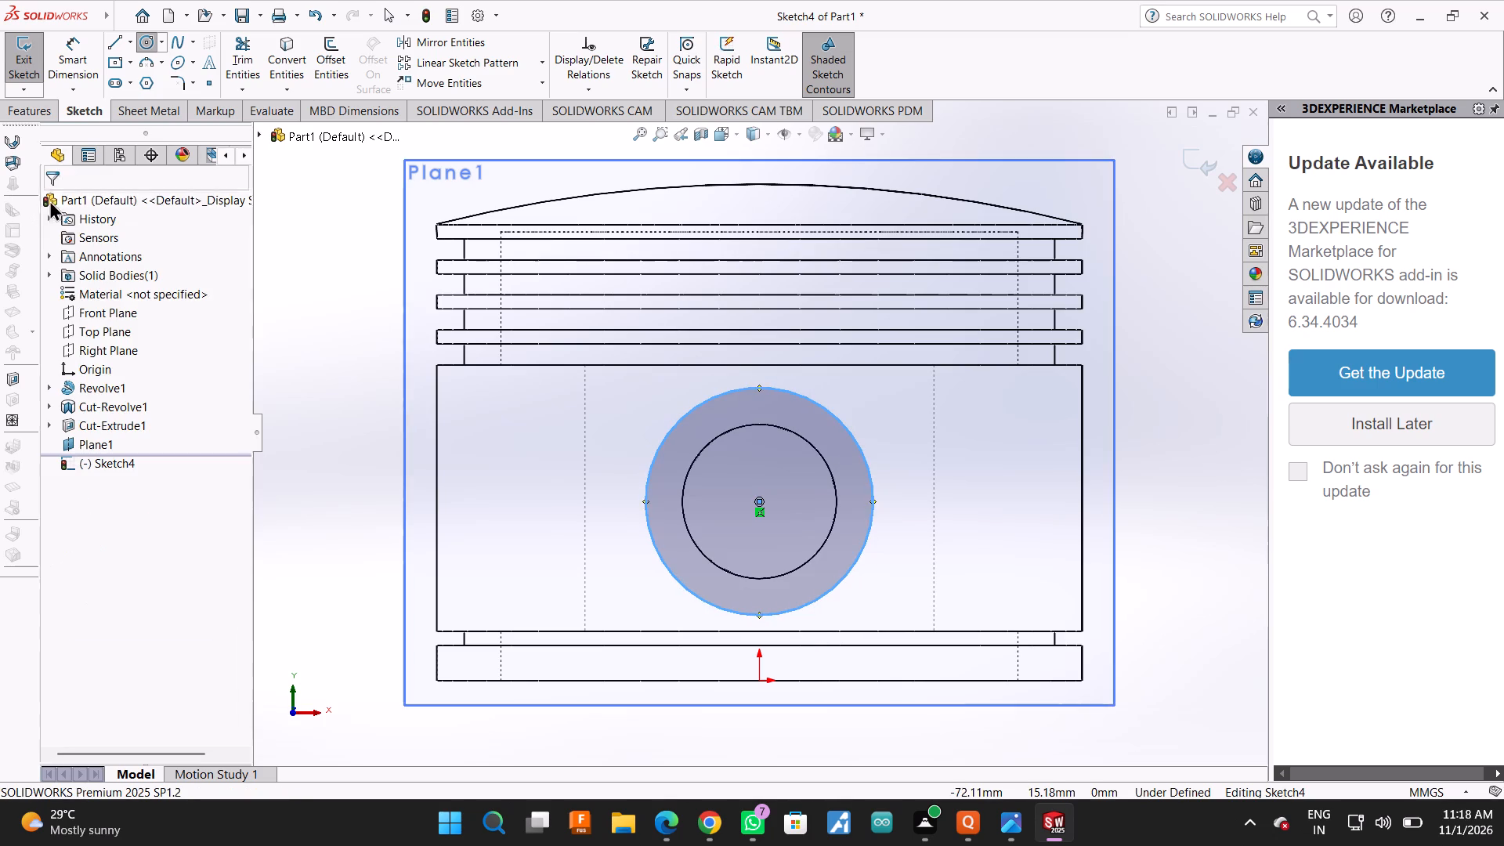
Dimension the new circle around the pin hole to a 36 mm diameter.
left_click(70, 56)
left_click(825, 408)
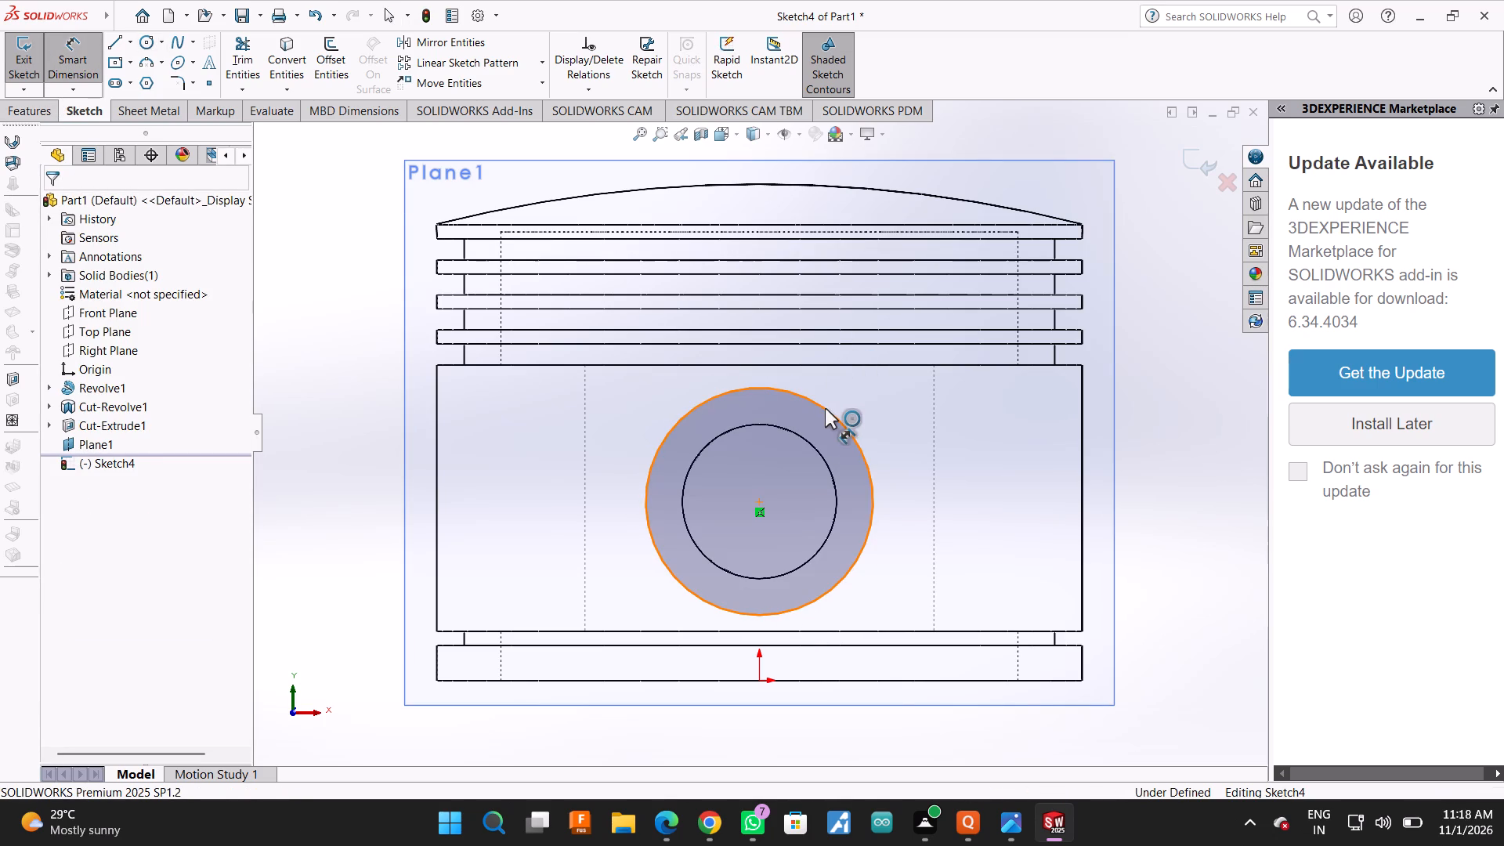
left_click(1196, 506)
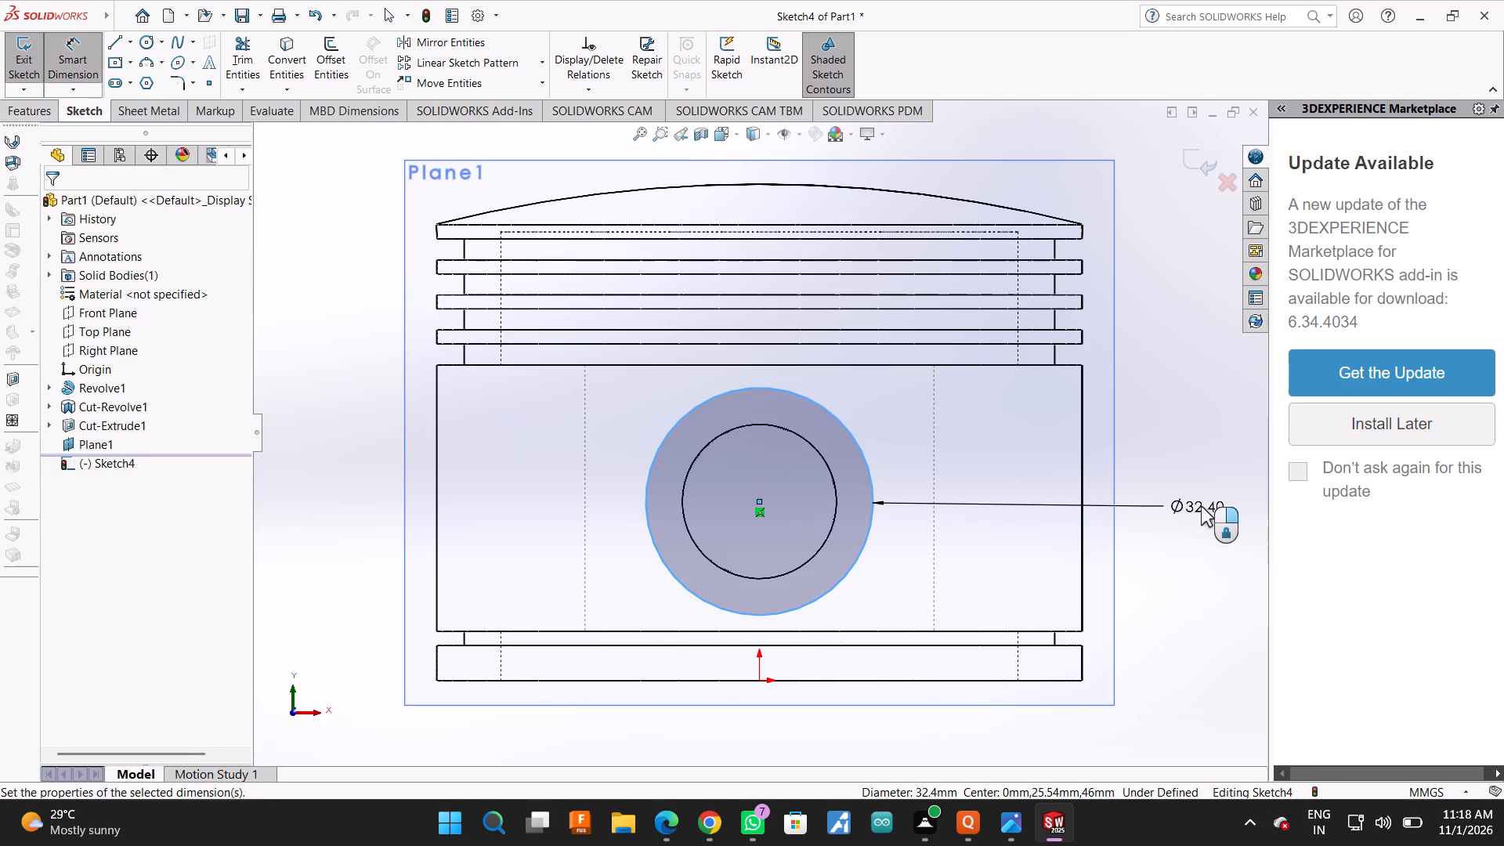
type("36")
key("Return")
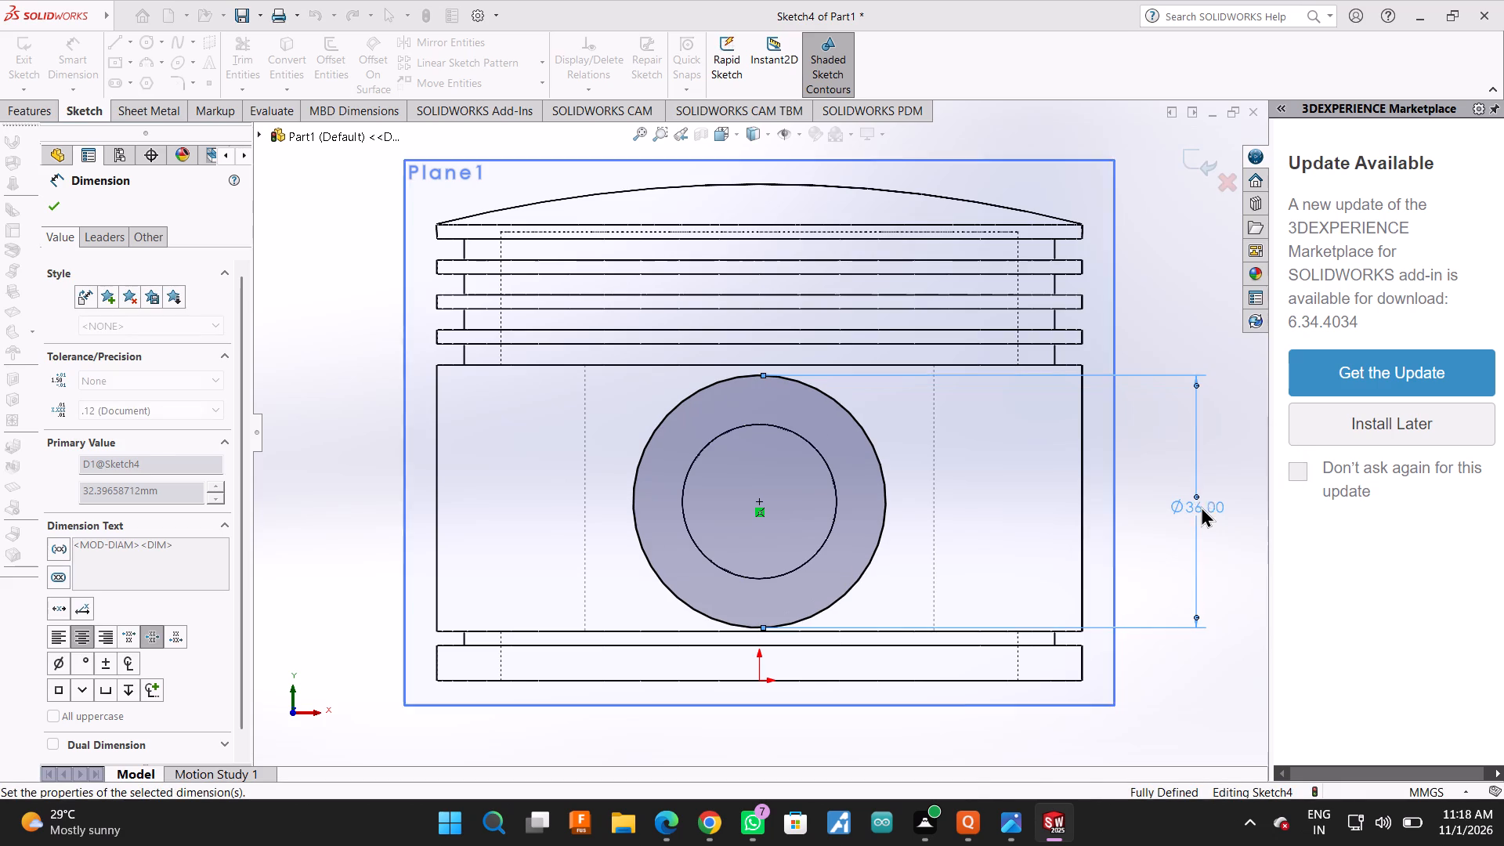
left_click(61, 215)
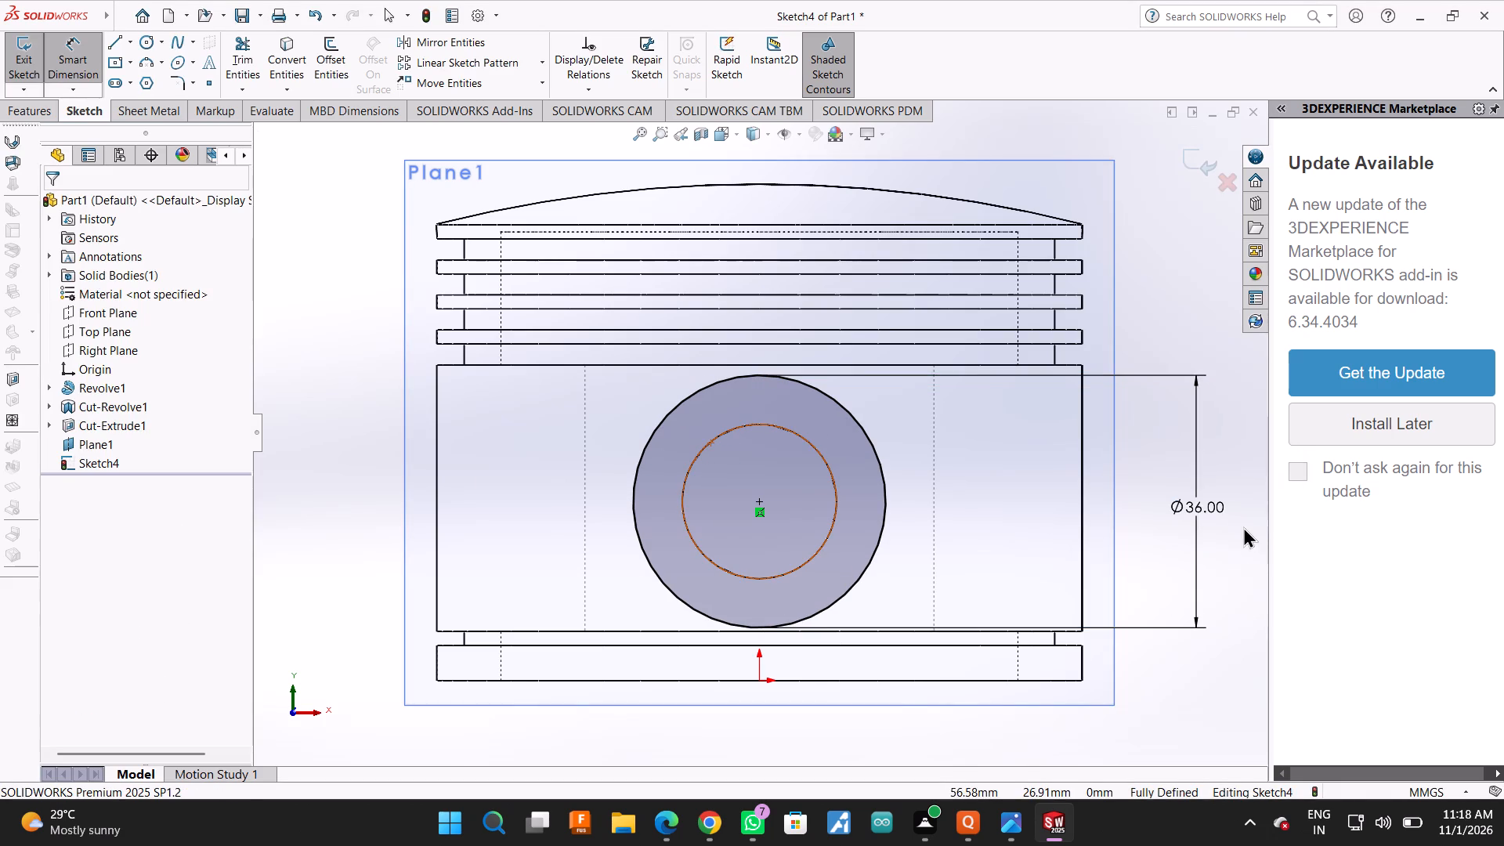
Extrude-cut the 36 mm circle blind to 4 mm into the skirt, with the display back to Shaded With Edges.
scroll(944, 594, "down", 3)
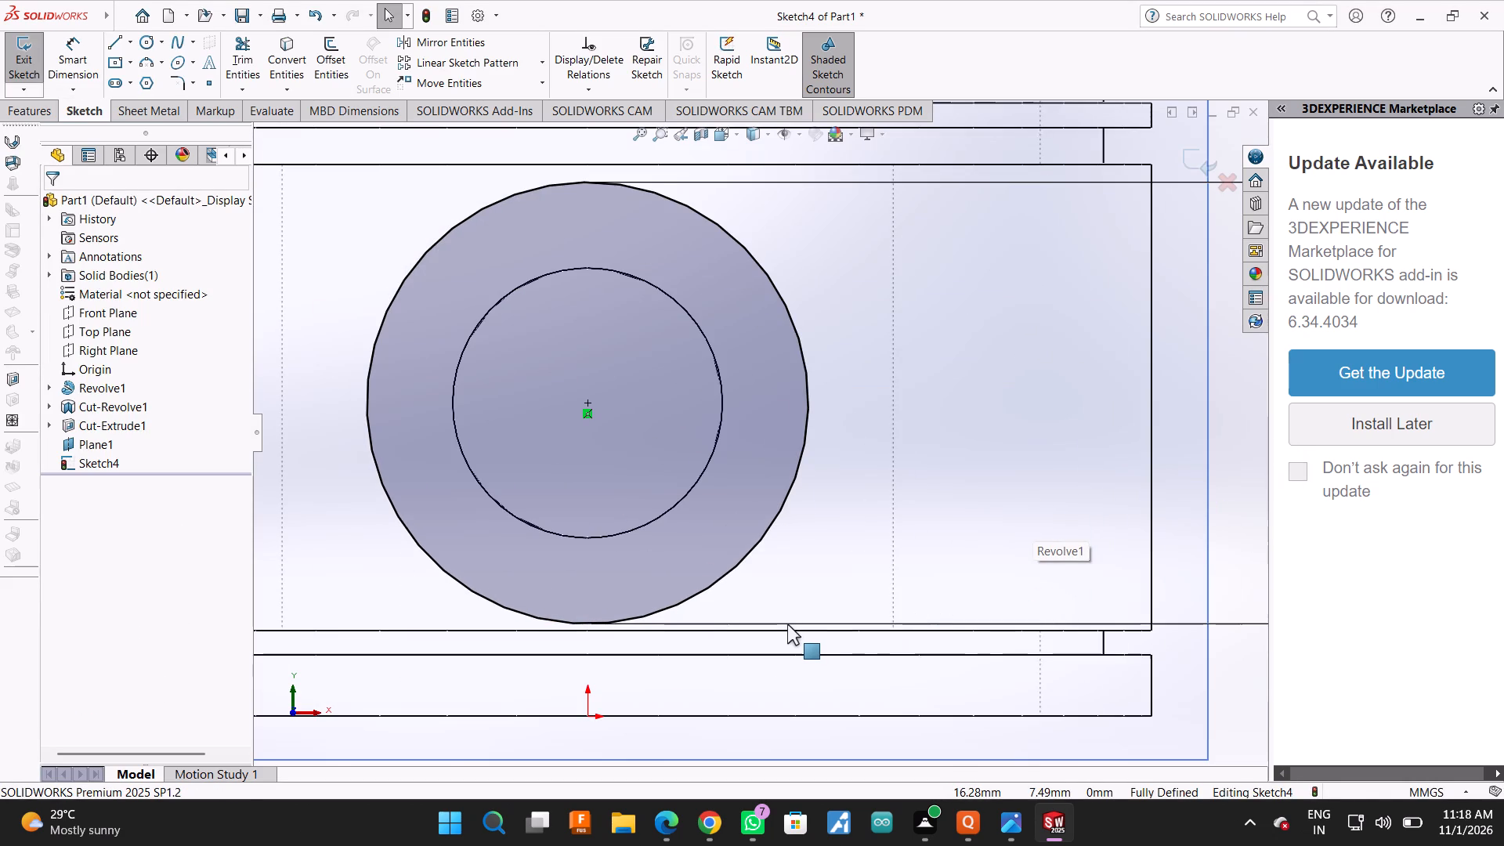
scroll(669, 627, "up", 1)
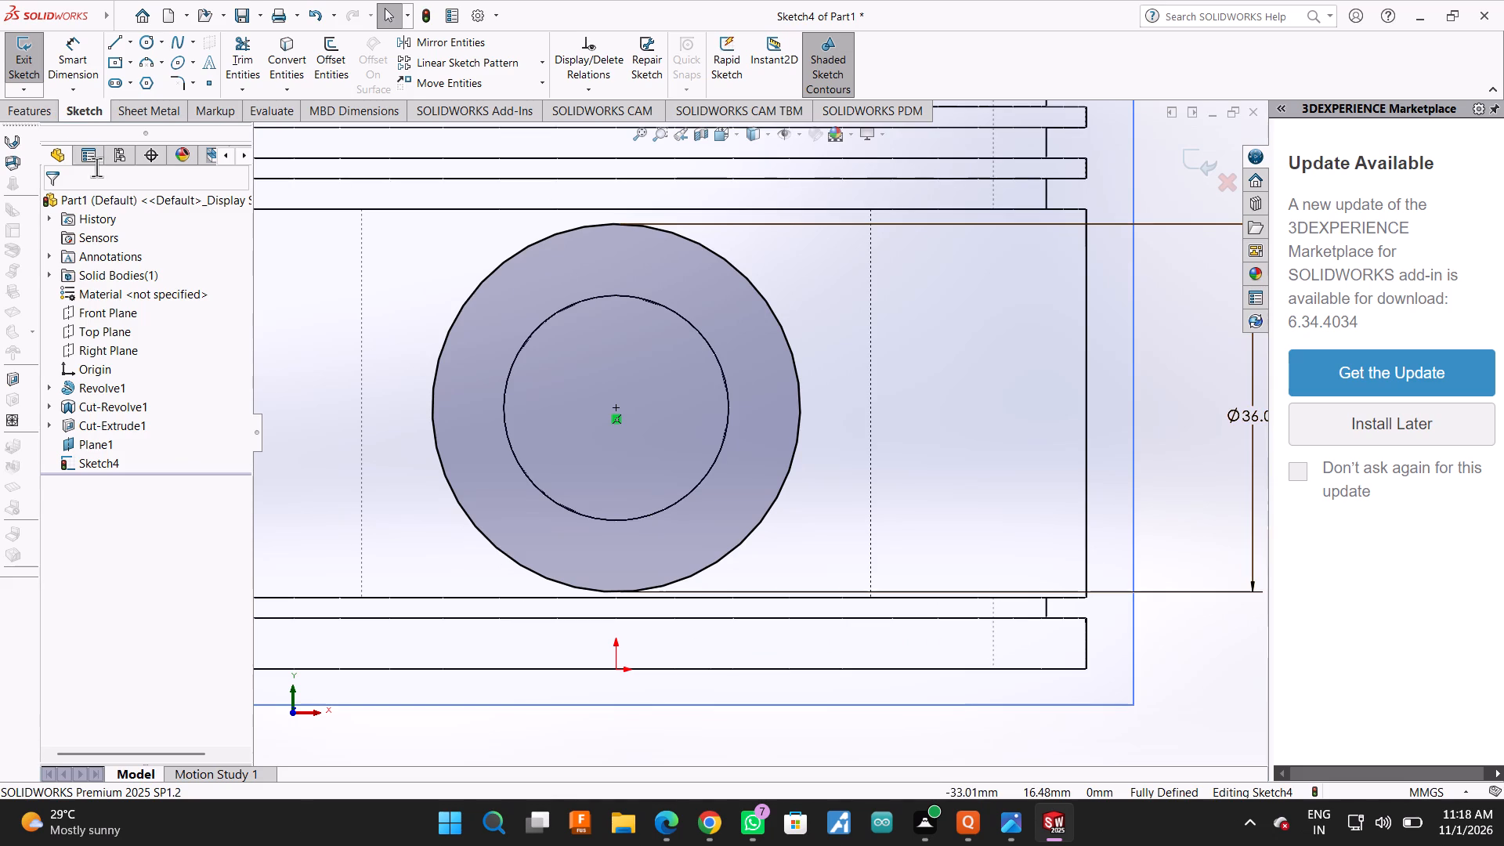
left_click(39, 108)
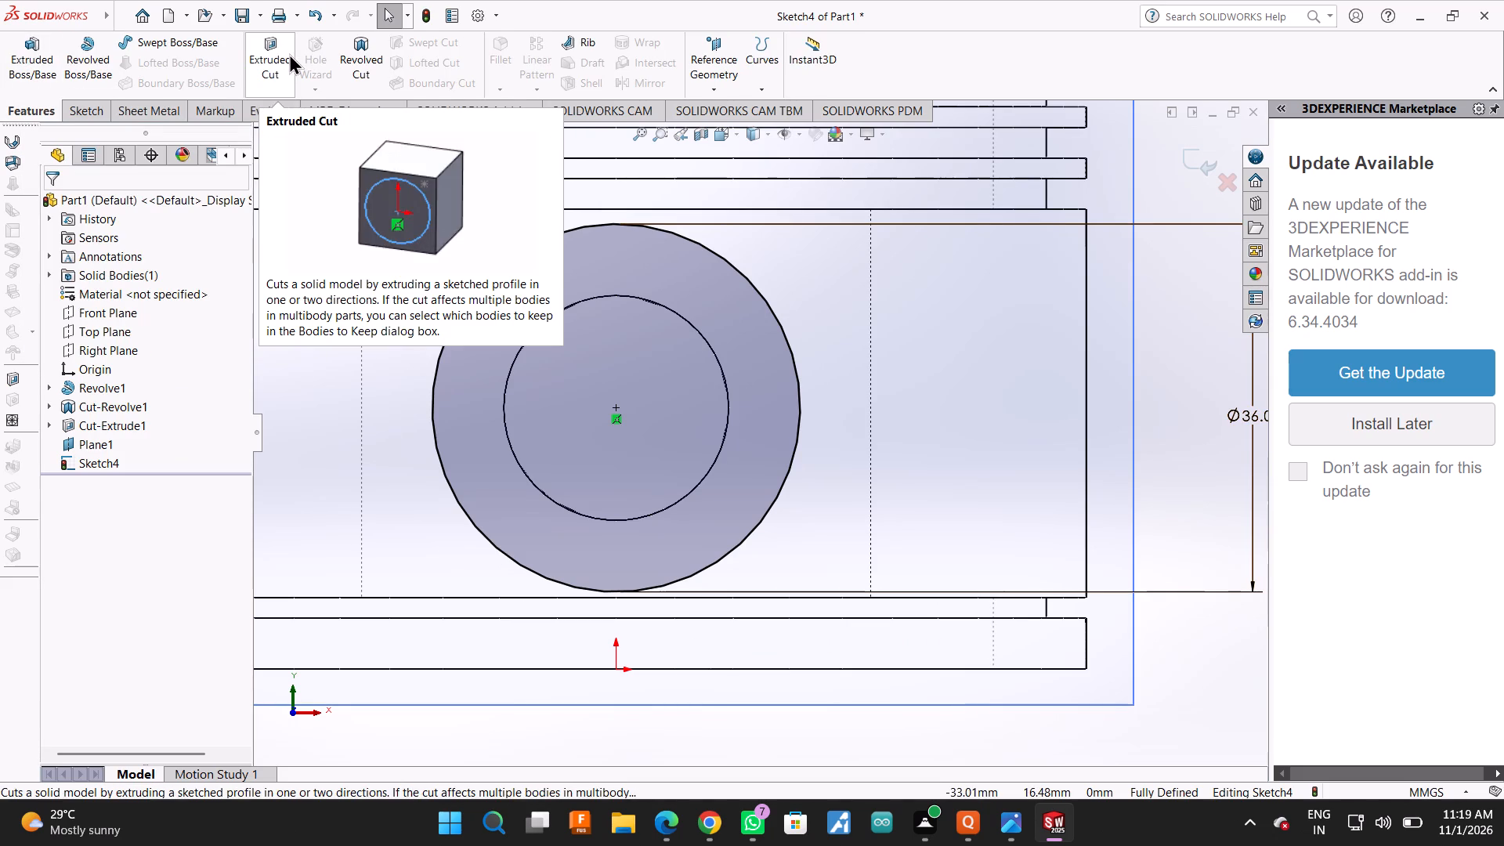
left_click(284, 54)
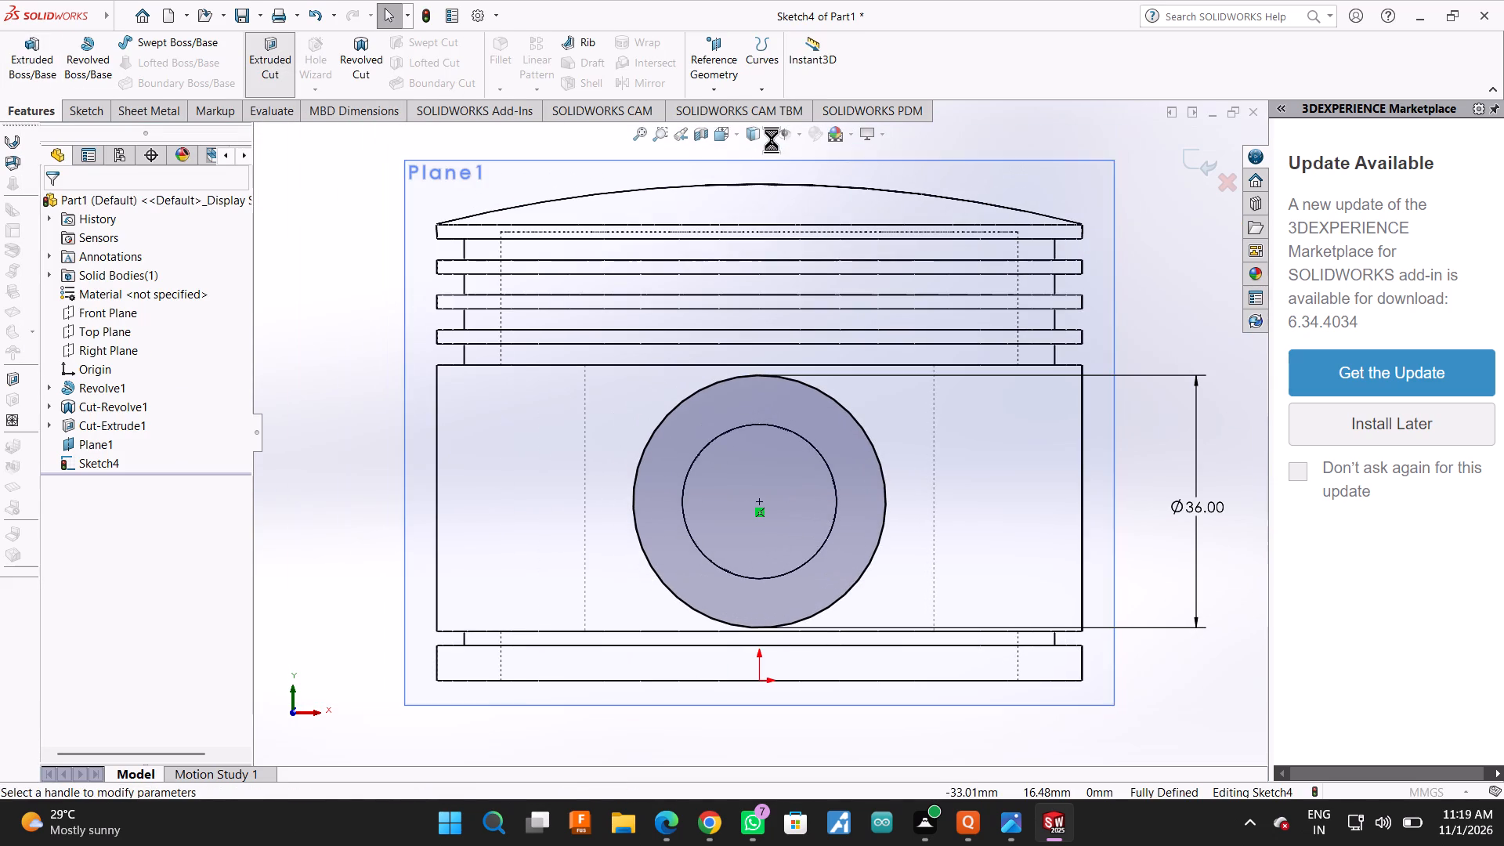
left_click(772, 135)
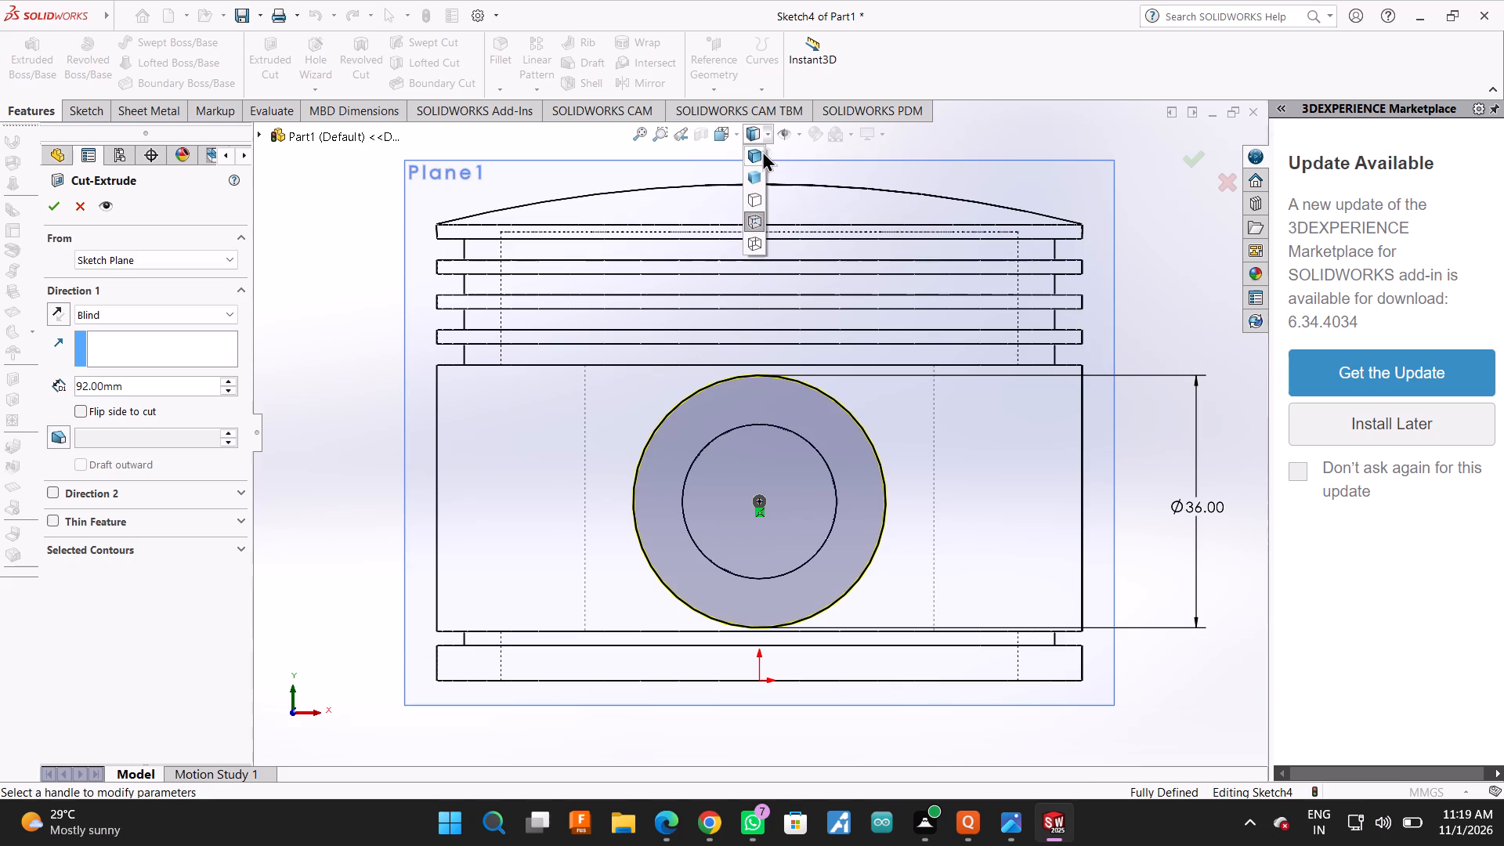
left_click(761, 152)
scroll(924, 591, "up", 4)
middle_click_drag(1070, 520, 974, 582)
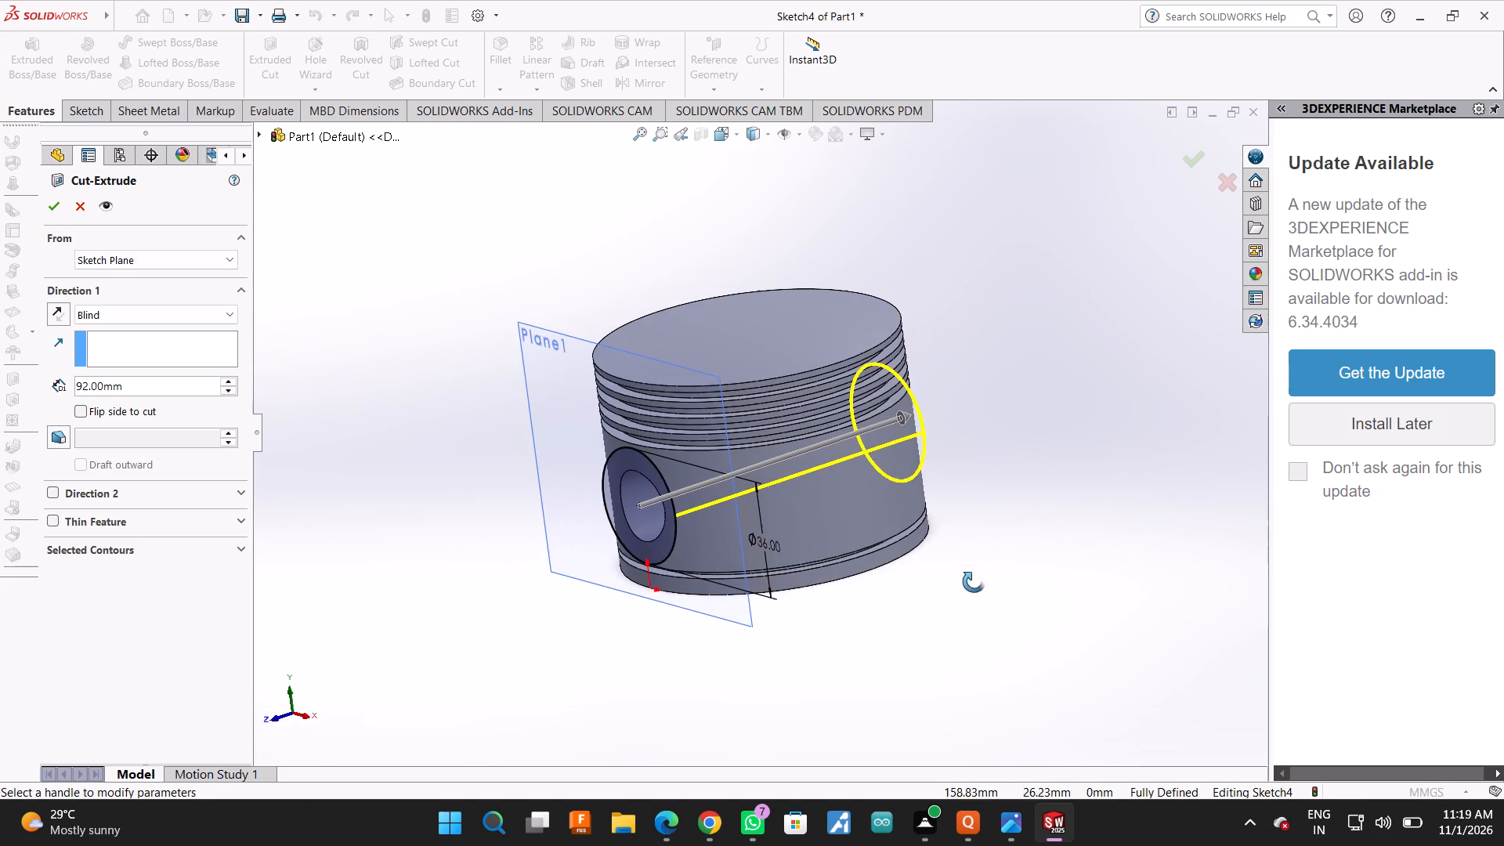
middle_click_drag(974, 582, 971, 584)
middle_click(971, 584)
double_click(134, 381)
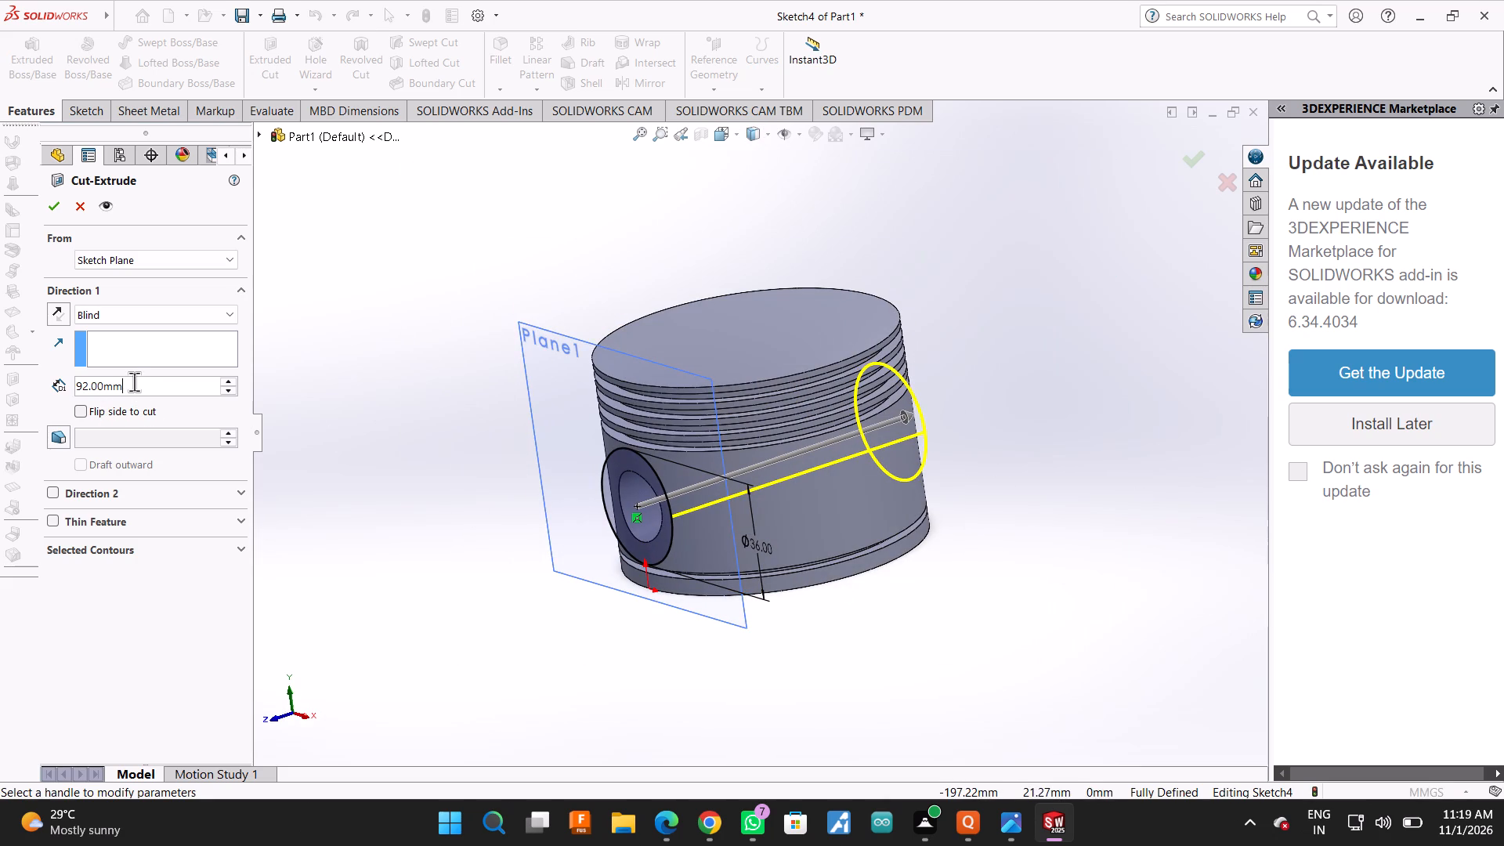
key("4")
key("Return")
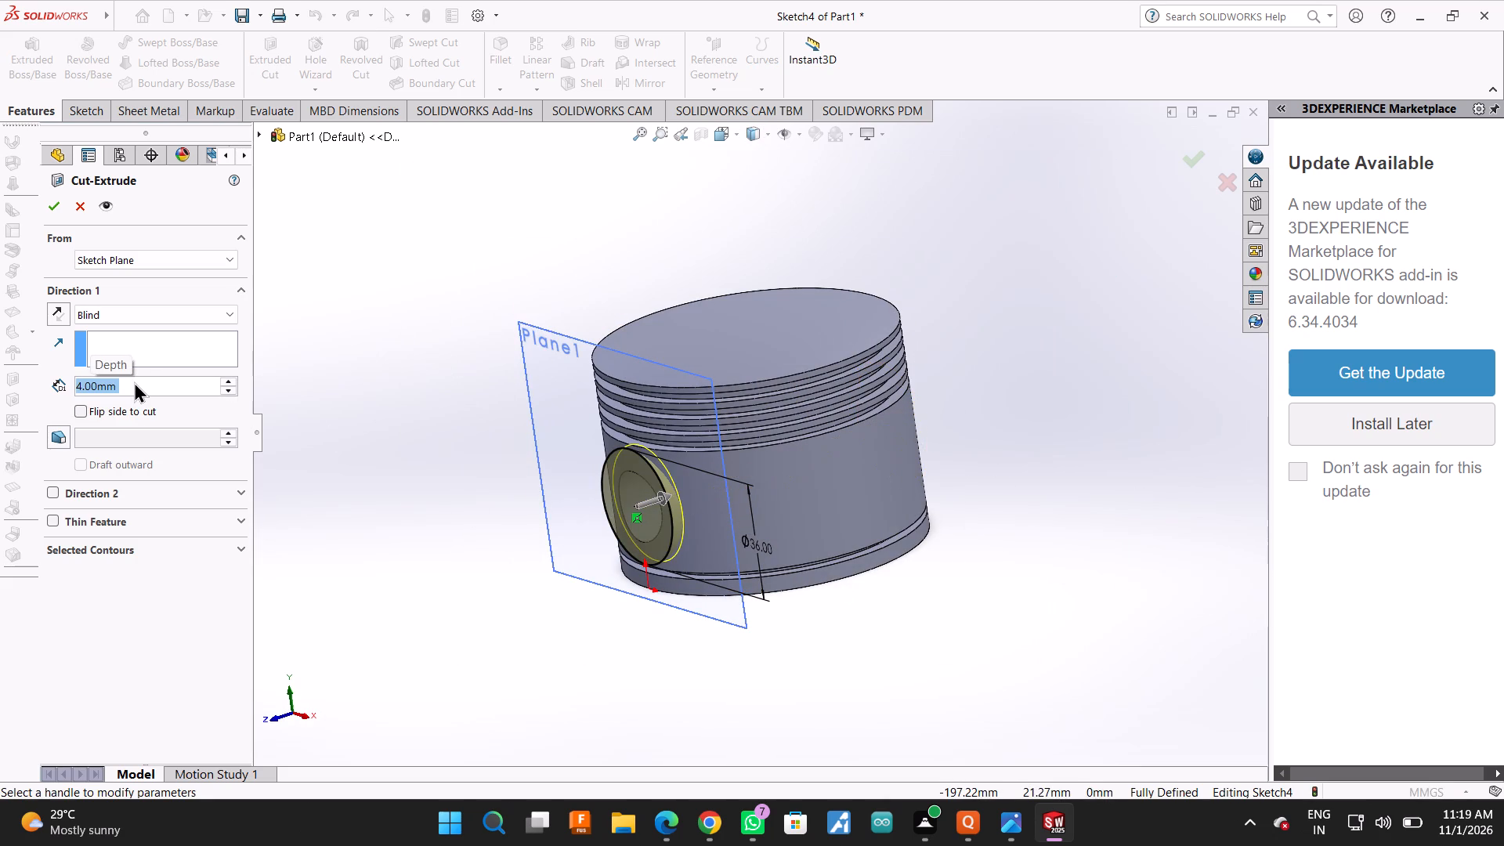
left_click(53, 199)
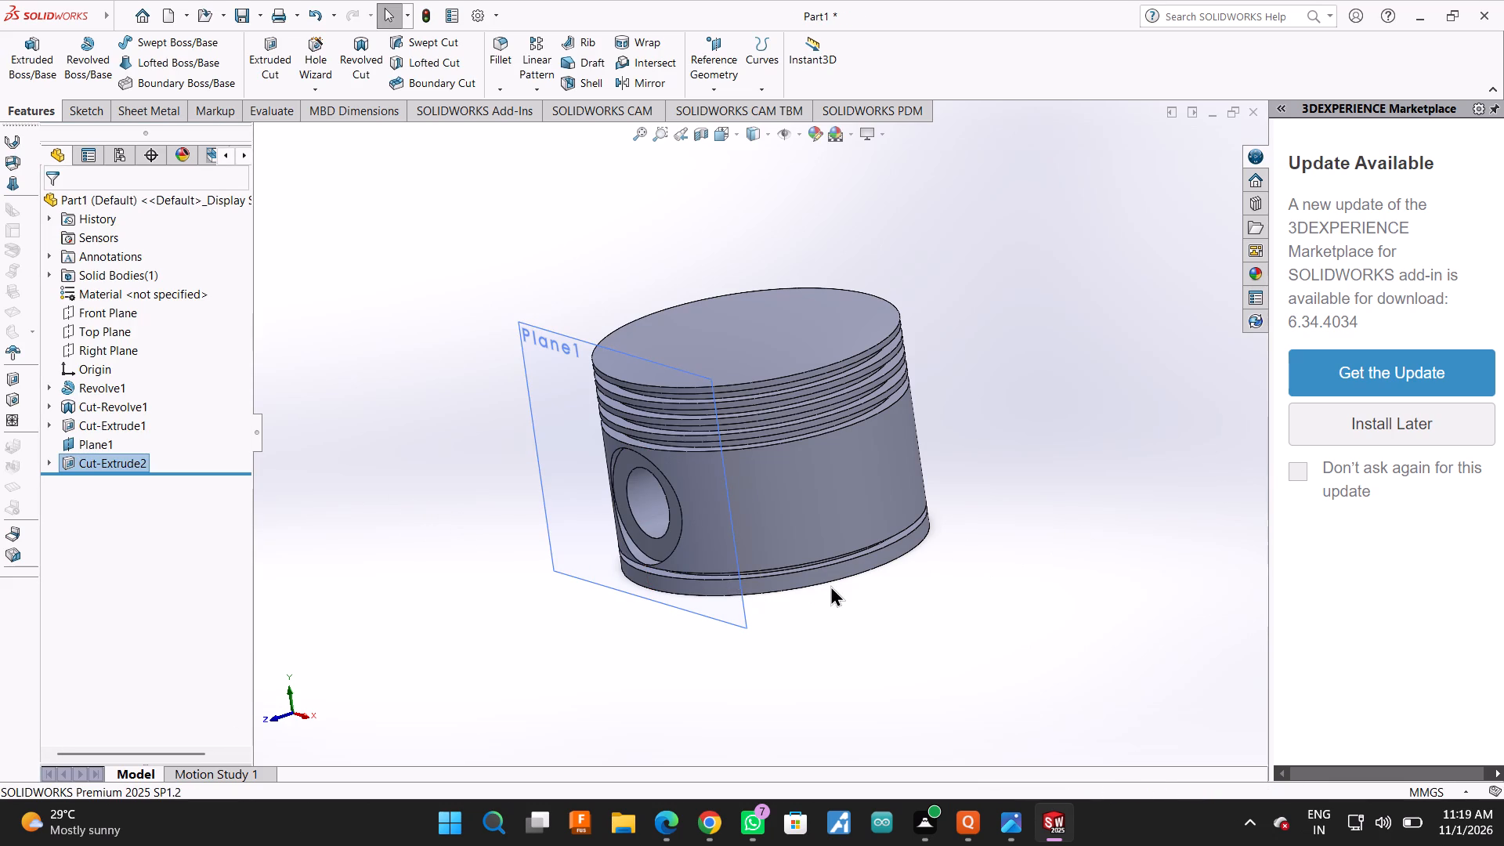
Create a reference plane offset 46 mm from the Front Plane, flipped to the side opposite the existing offset plane.
scroll(905, 414, "up", 2)
middle_click_drag(916, 411, 865, 437)
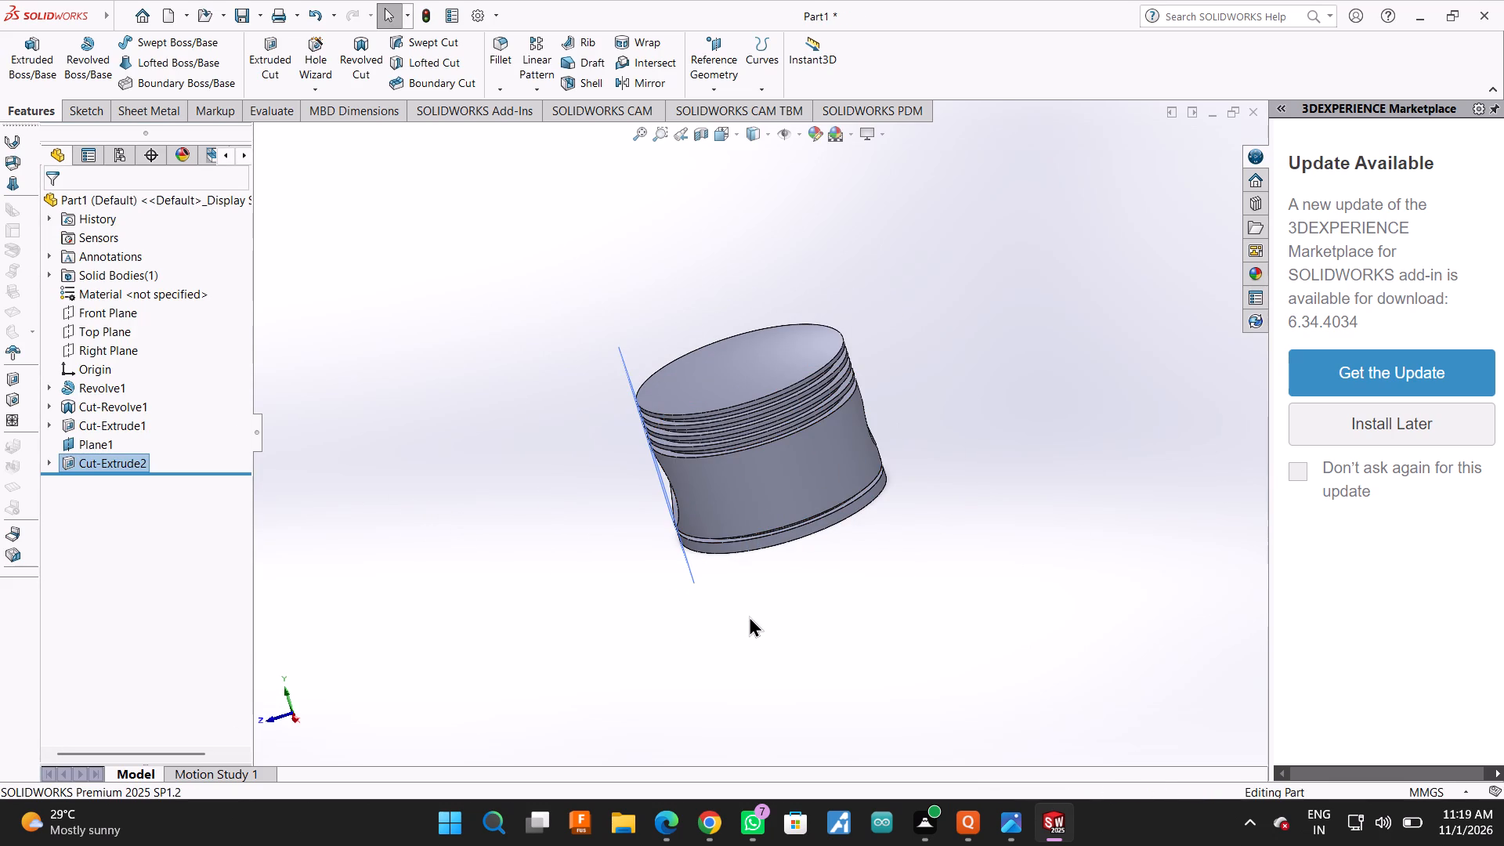
middle_click_drag(899, 478, 811, 598)
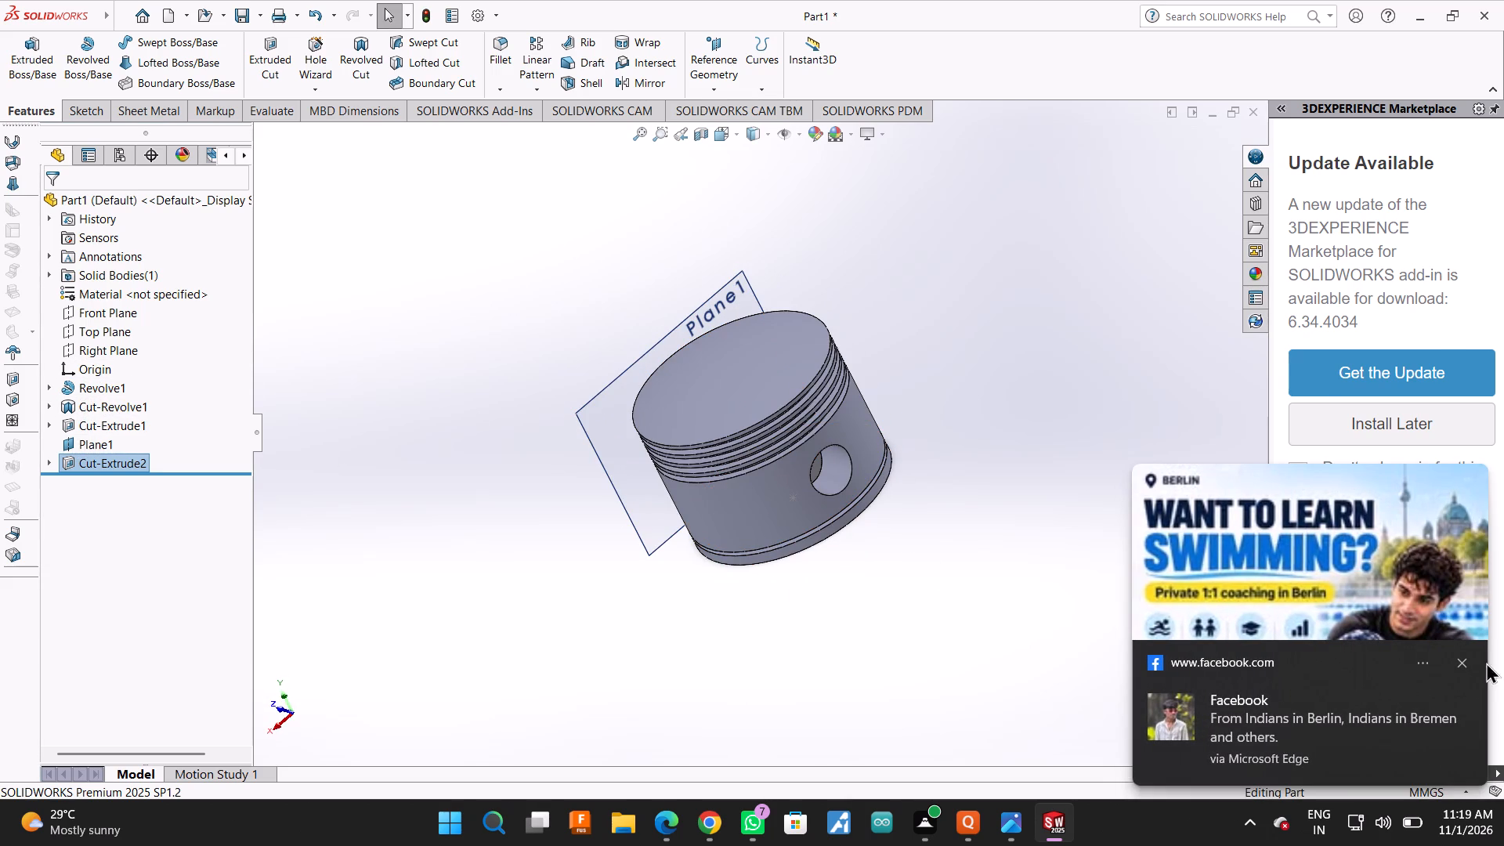
left_click(1462, 660)
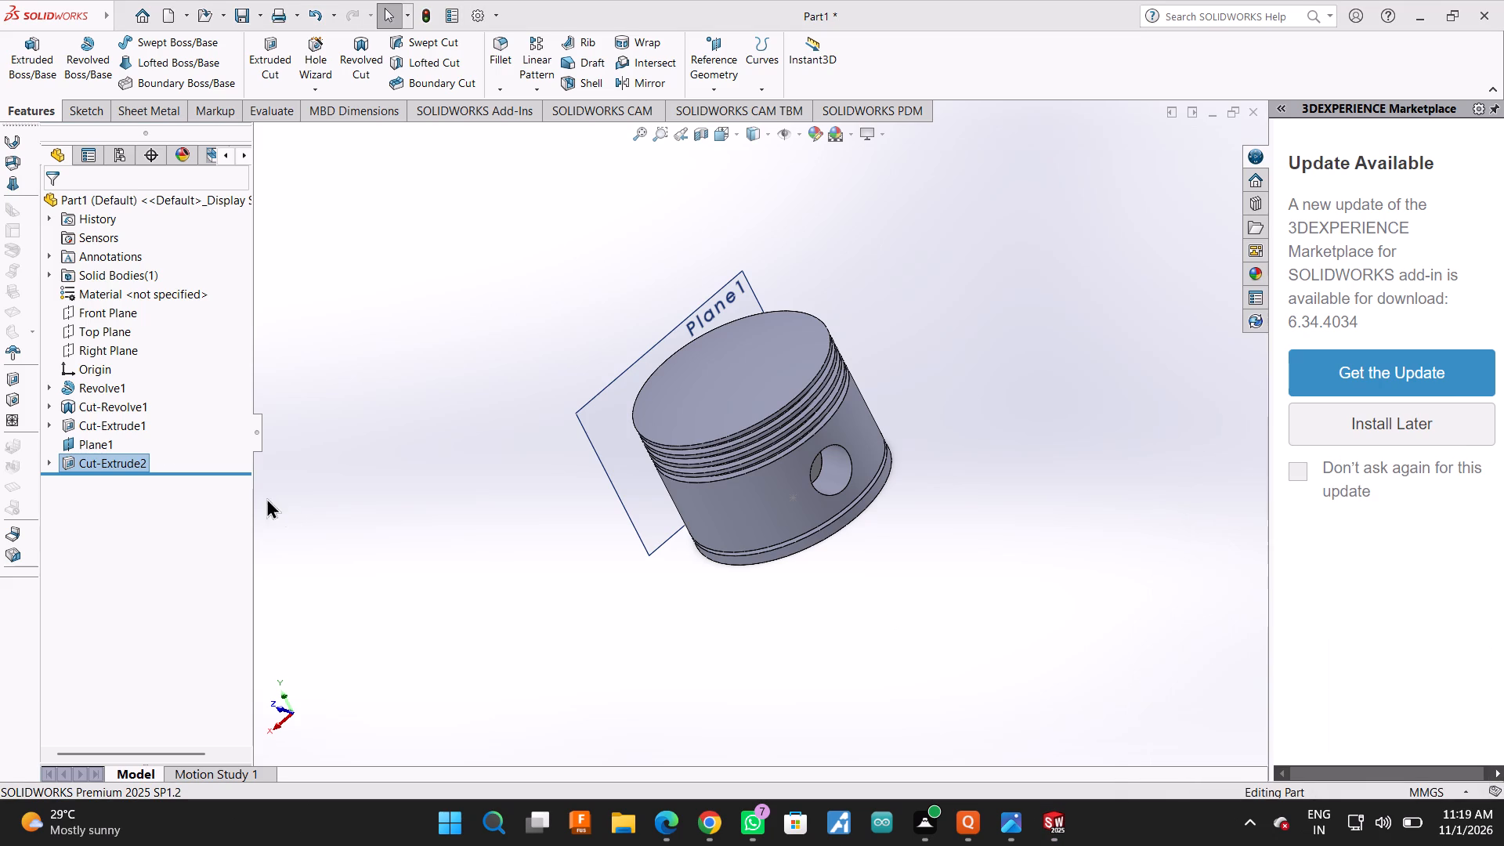
left_click(117, 321)
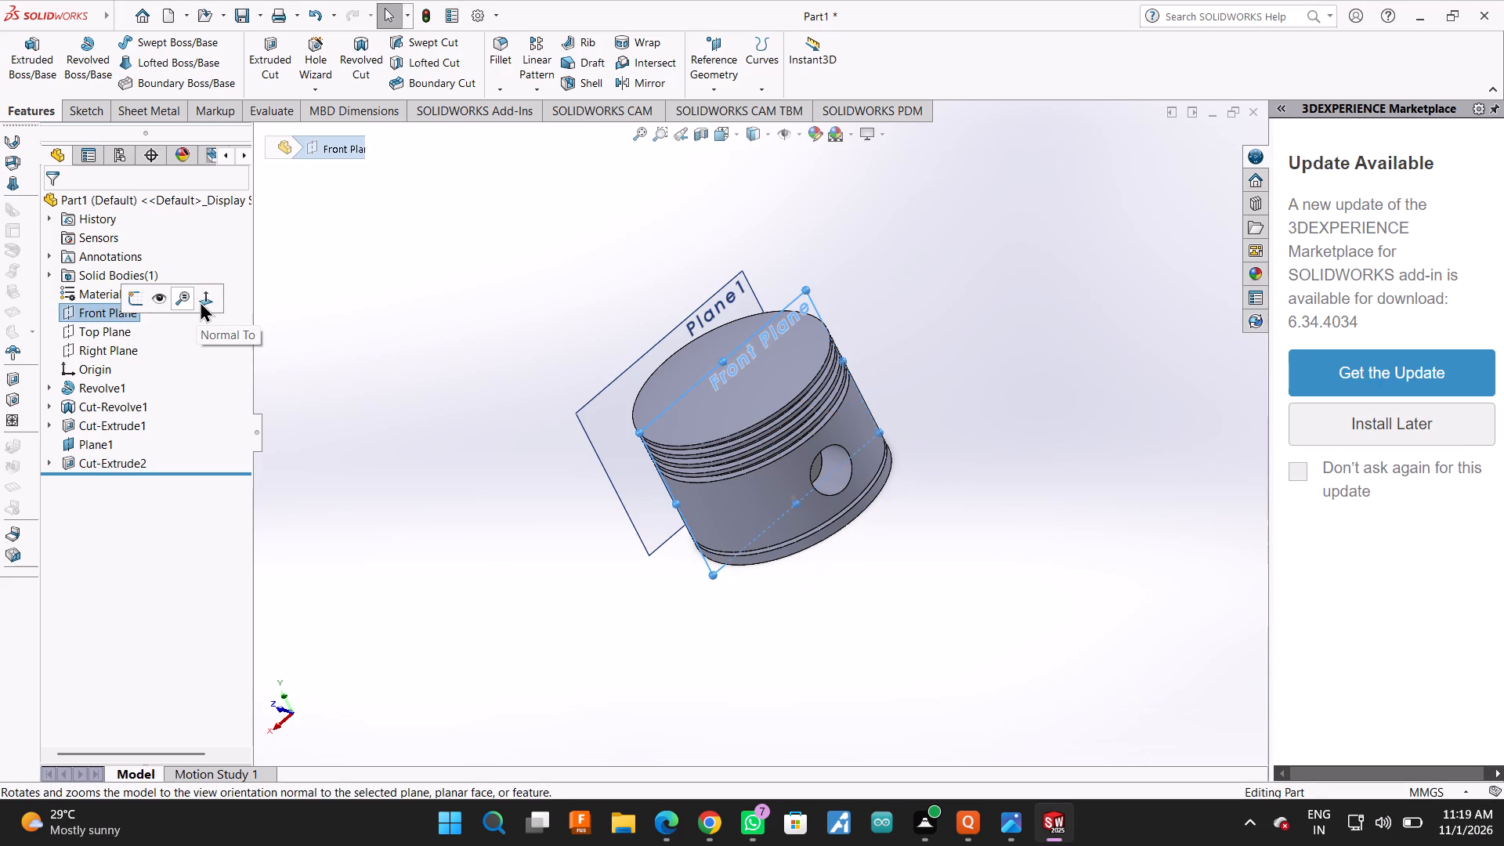
left_click(330, 298)
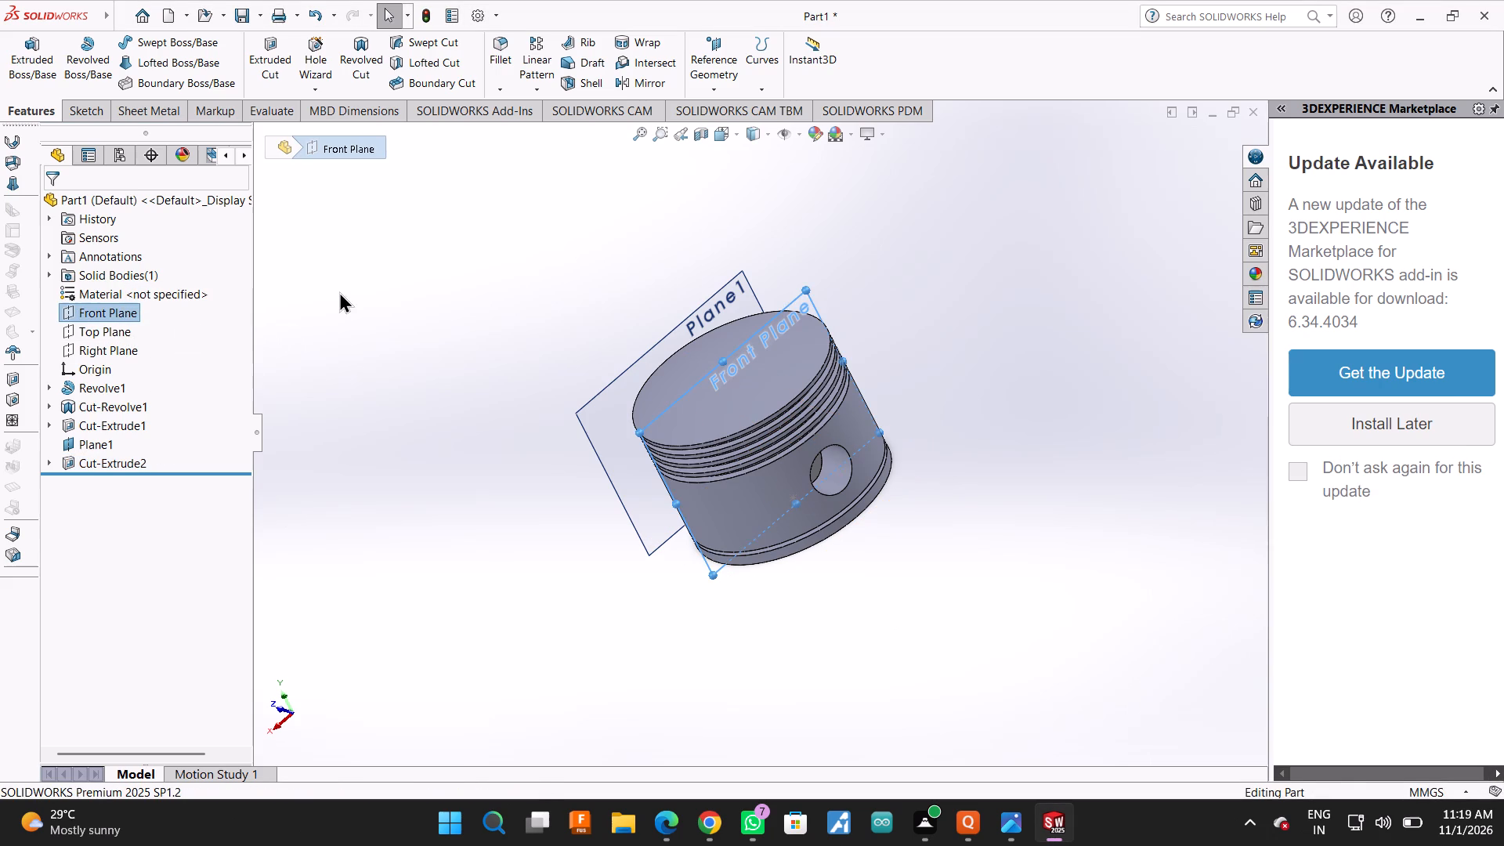
left_click(719, 90)
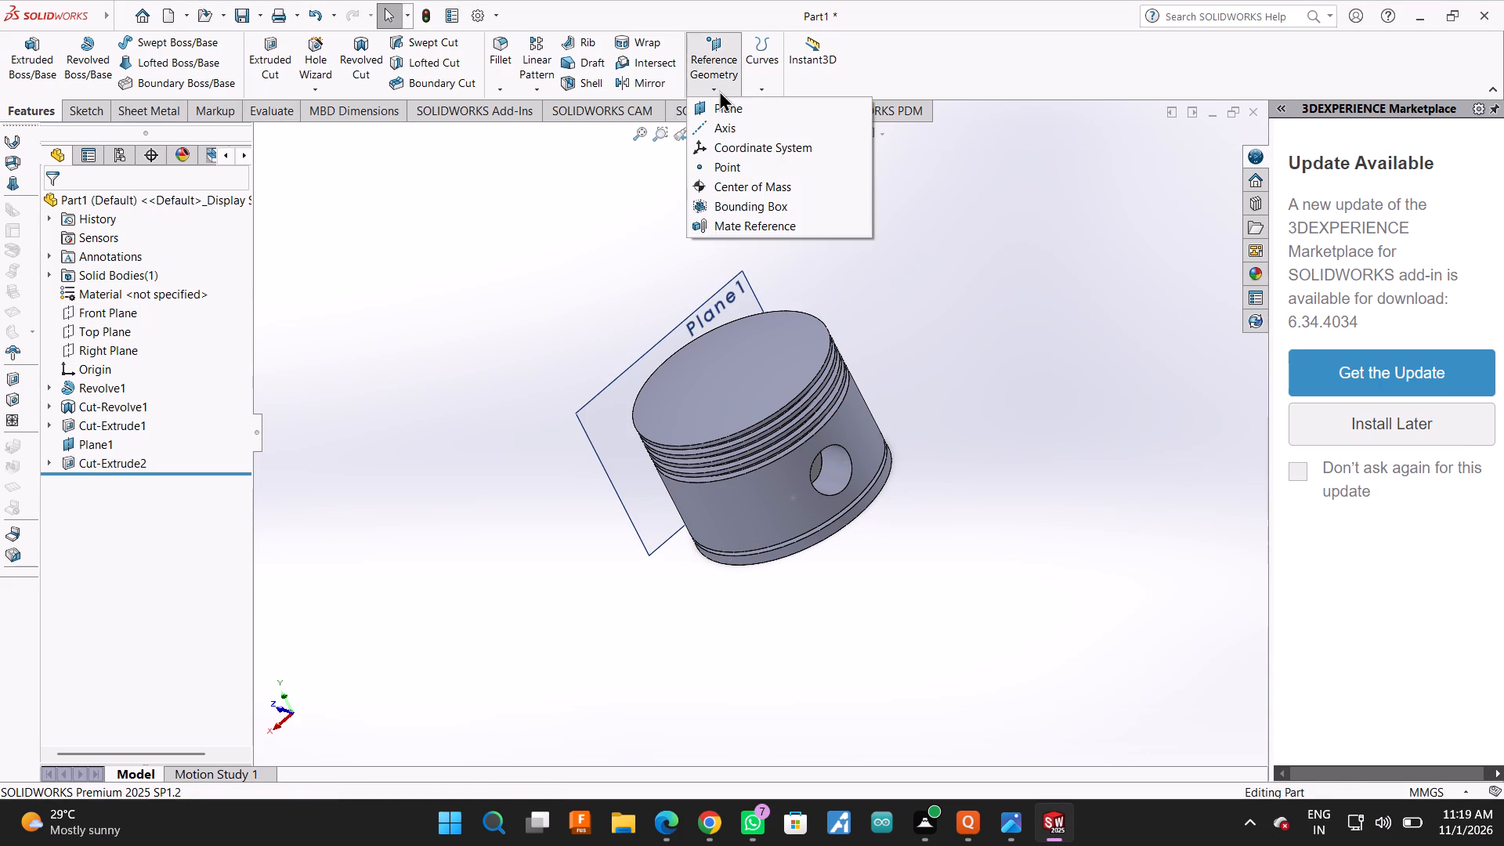
left_click(715, 108)
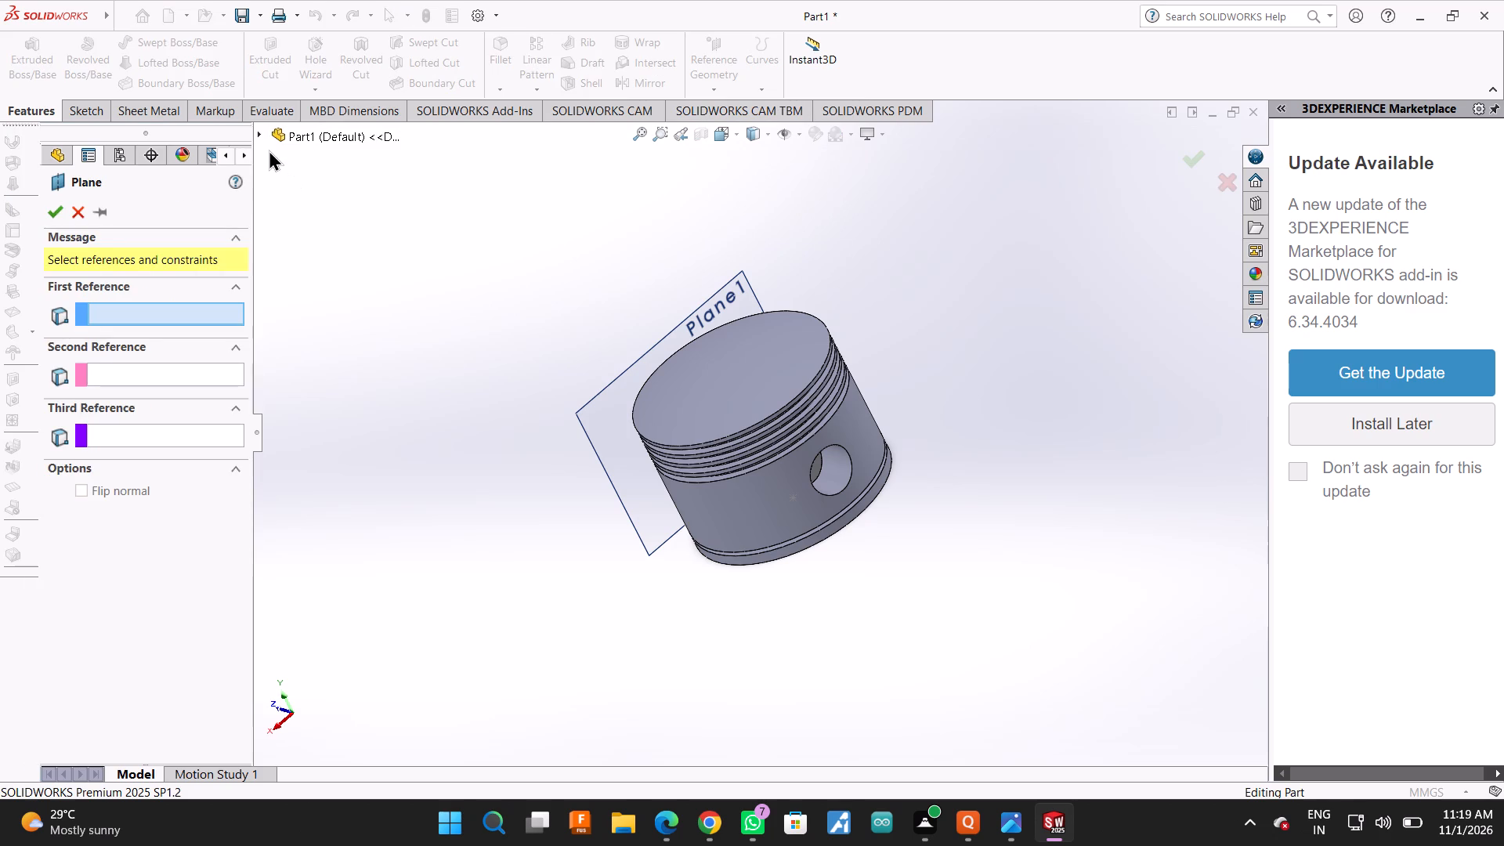
left_click(267, 132)
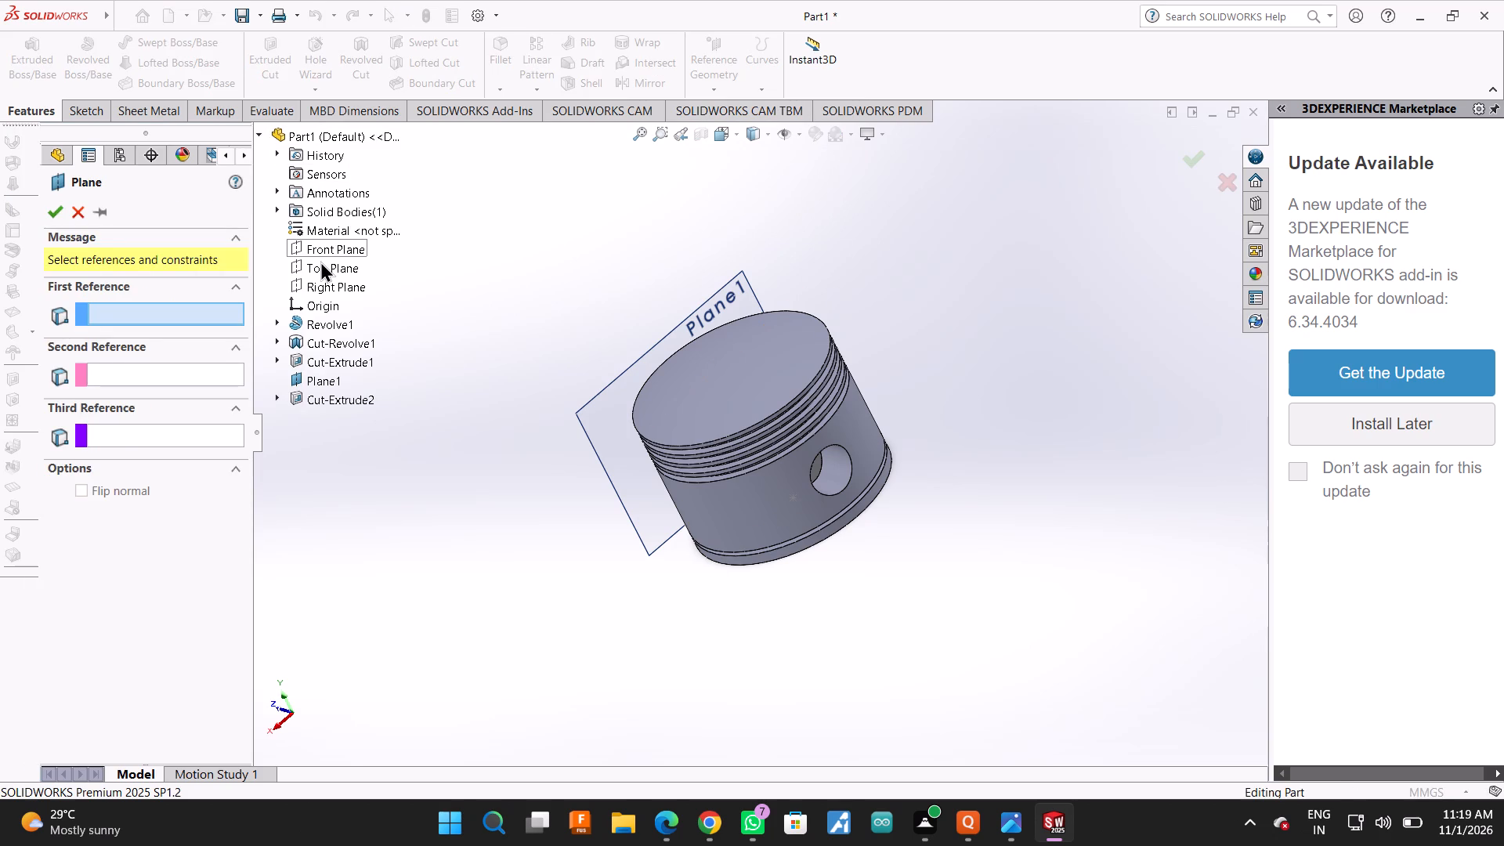
left_click(322, 246)
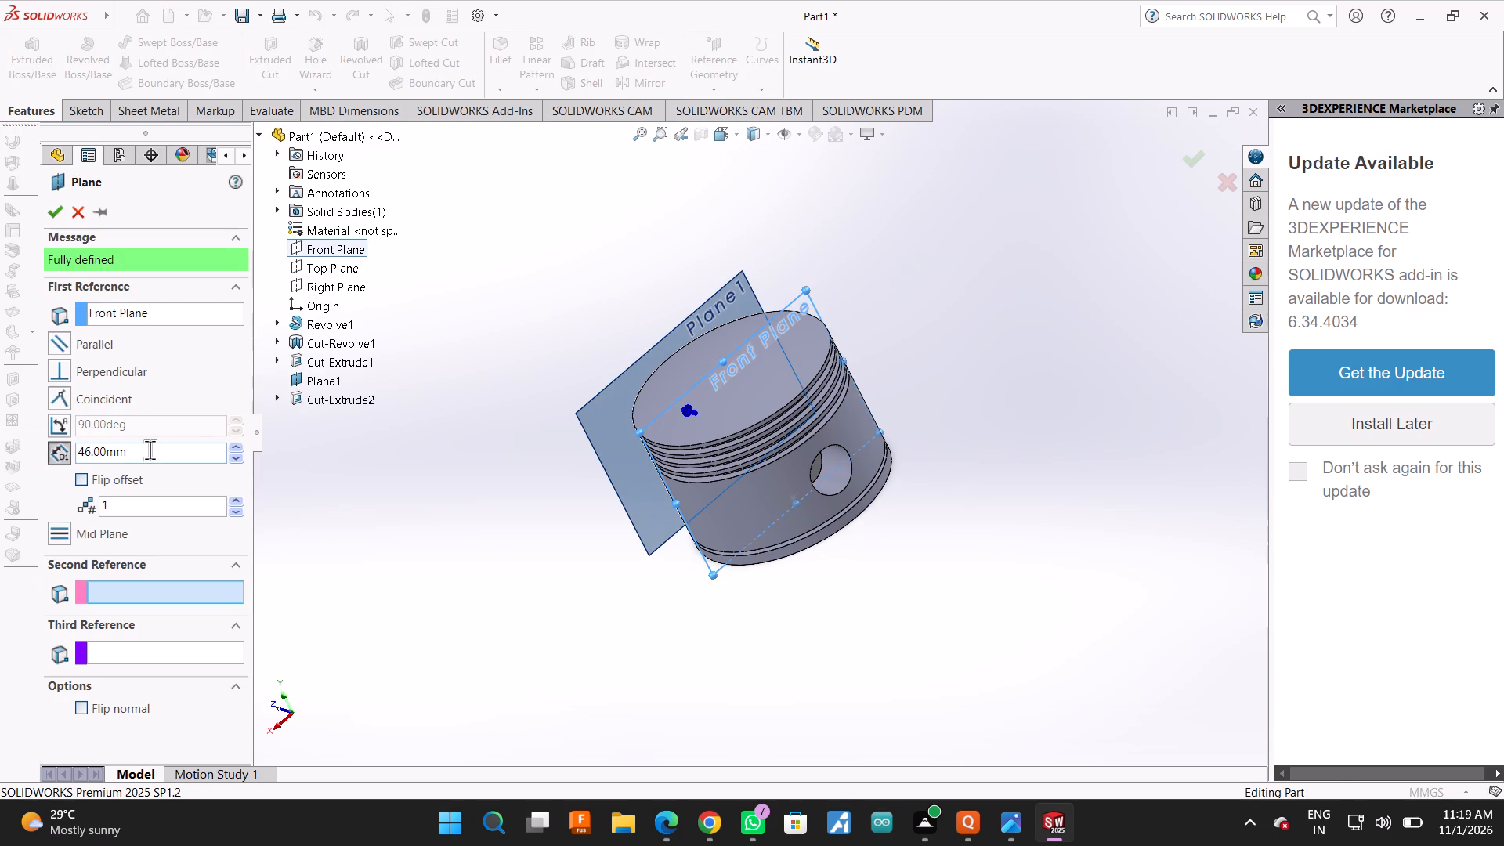
left_click(75, 481)
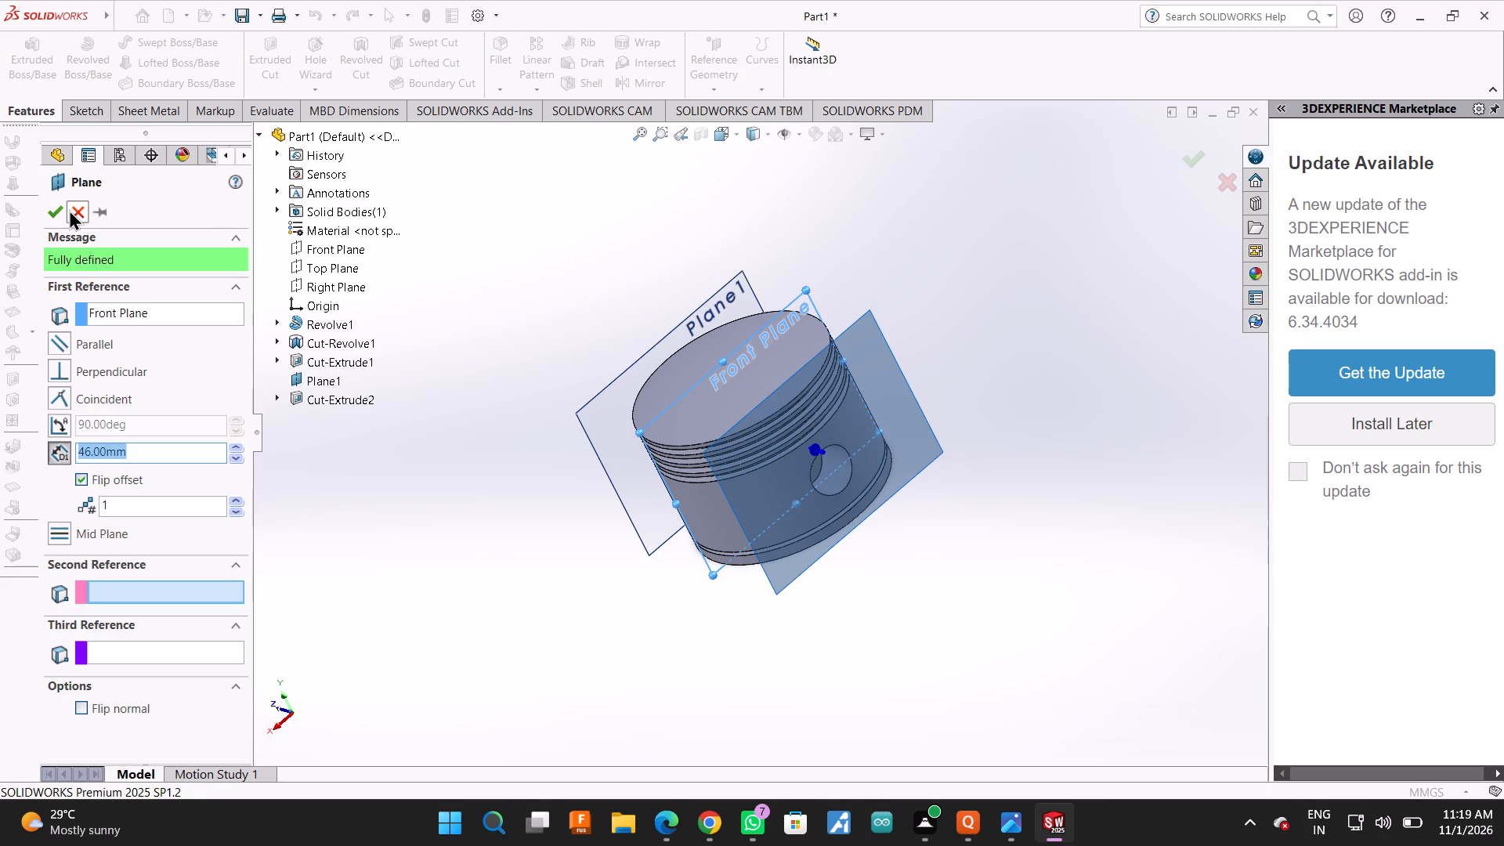
left_click(56, 213)
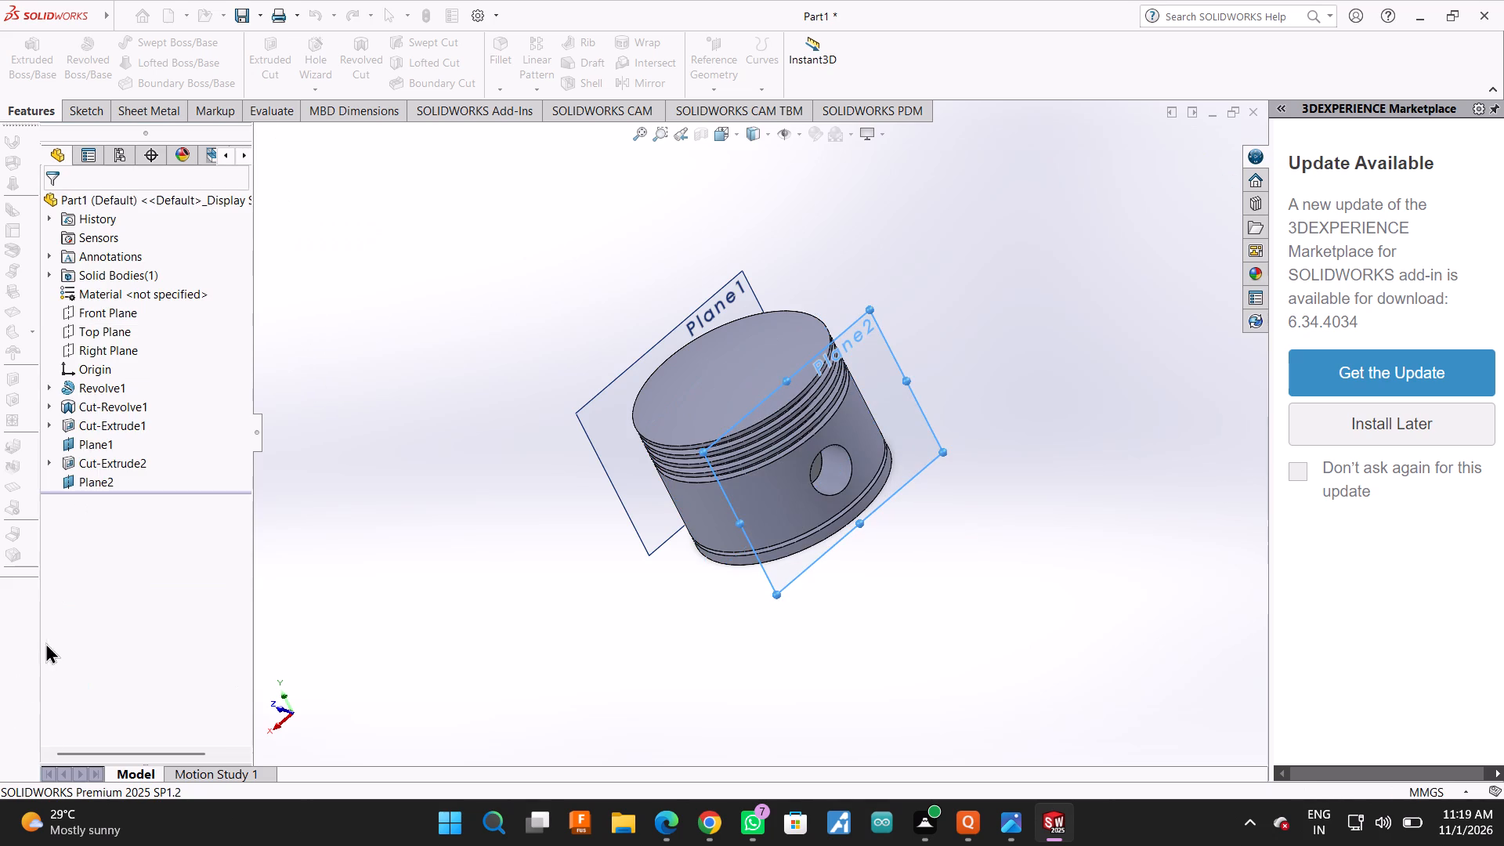
On the new flipped offset plane, sketch a circle of 18 mm radius concentric with the pin hole.
left_click(95, 482)
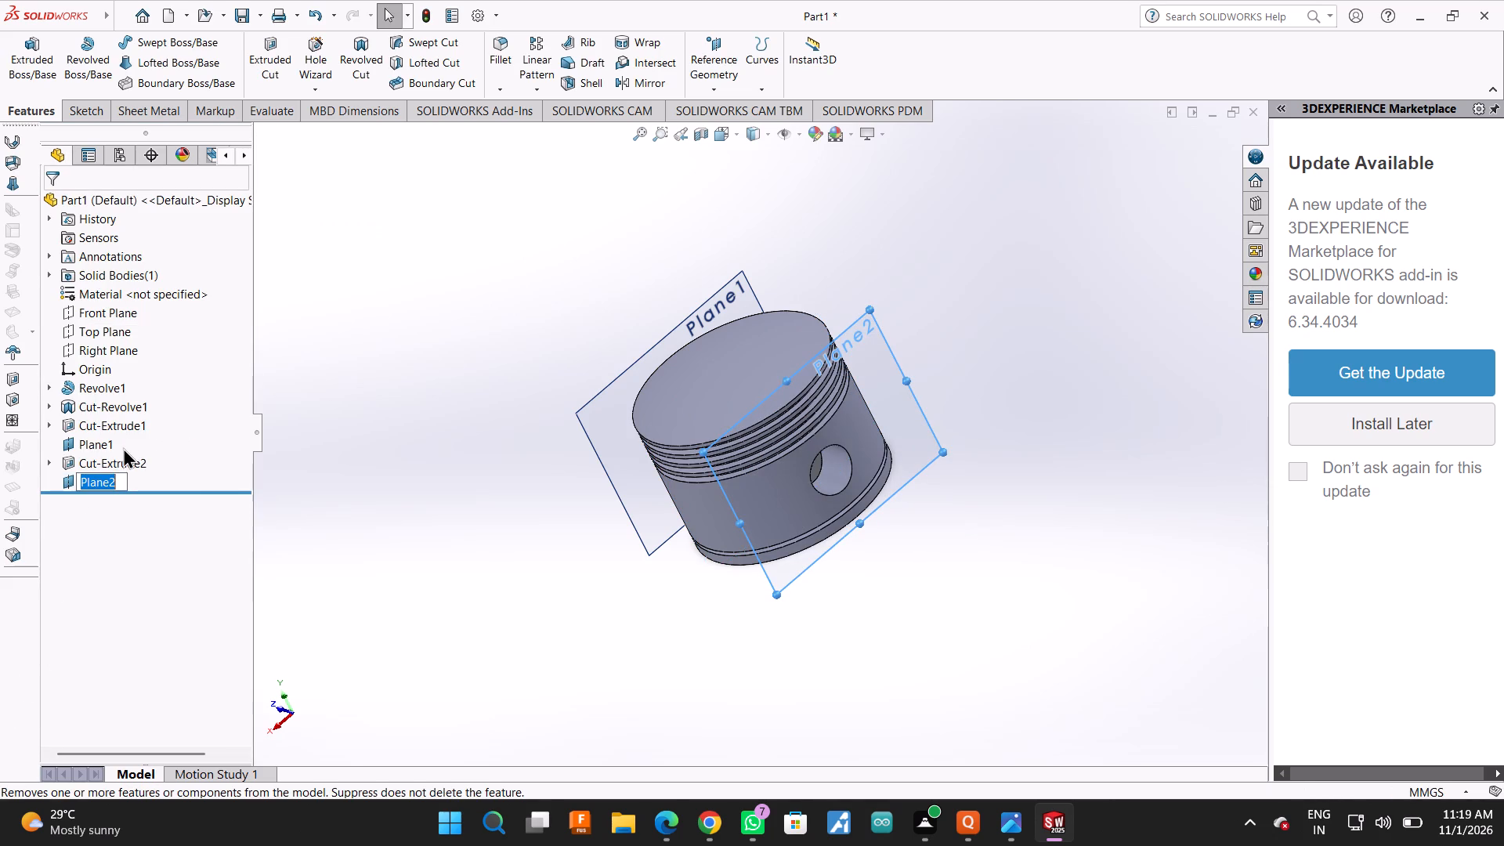
left_click(133, 474)
left_click(144, 451)
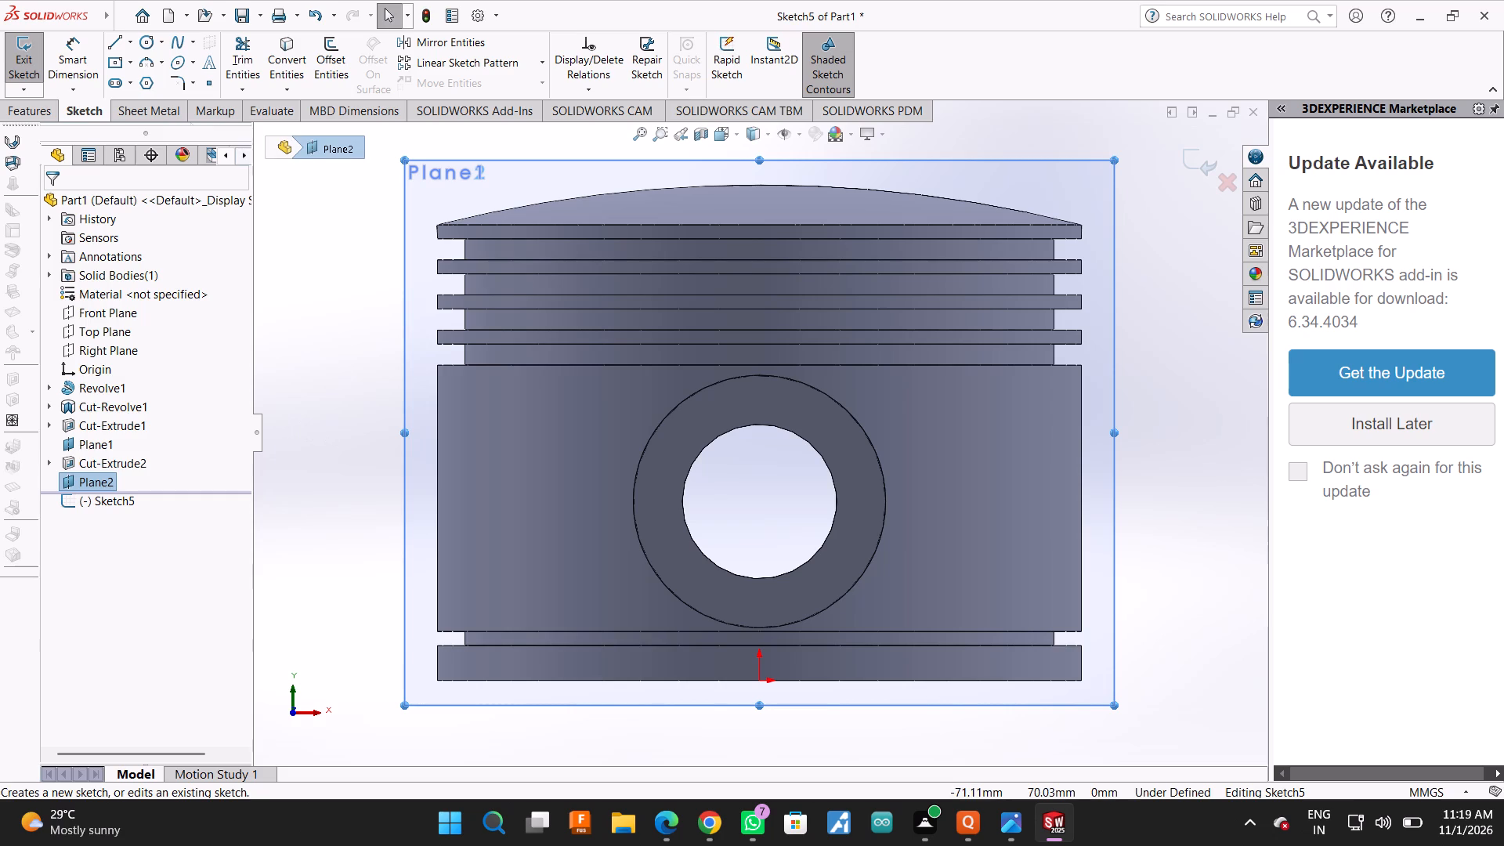
left_click(143, 43)
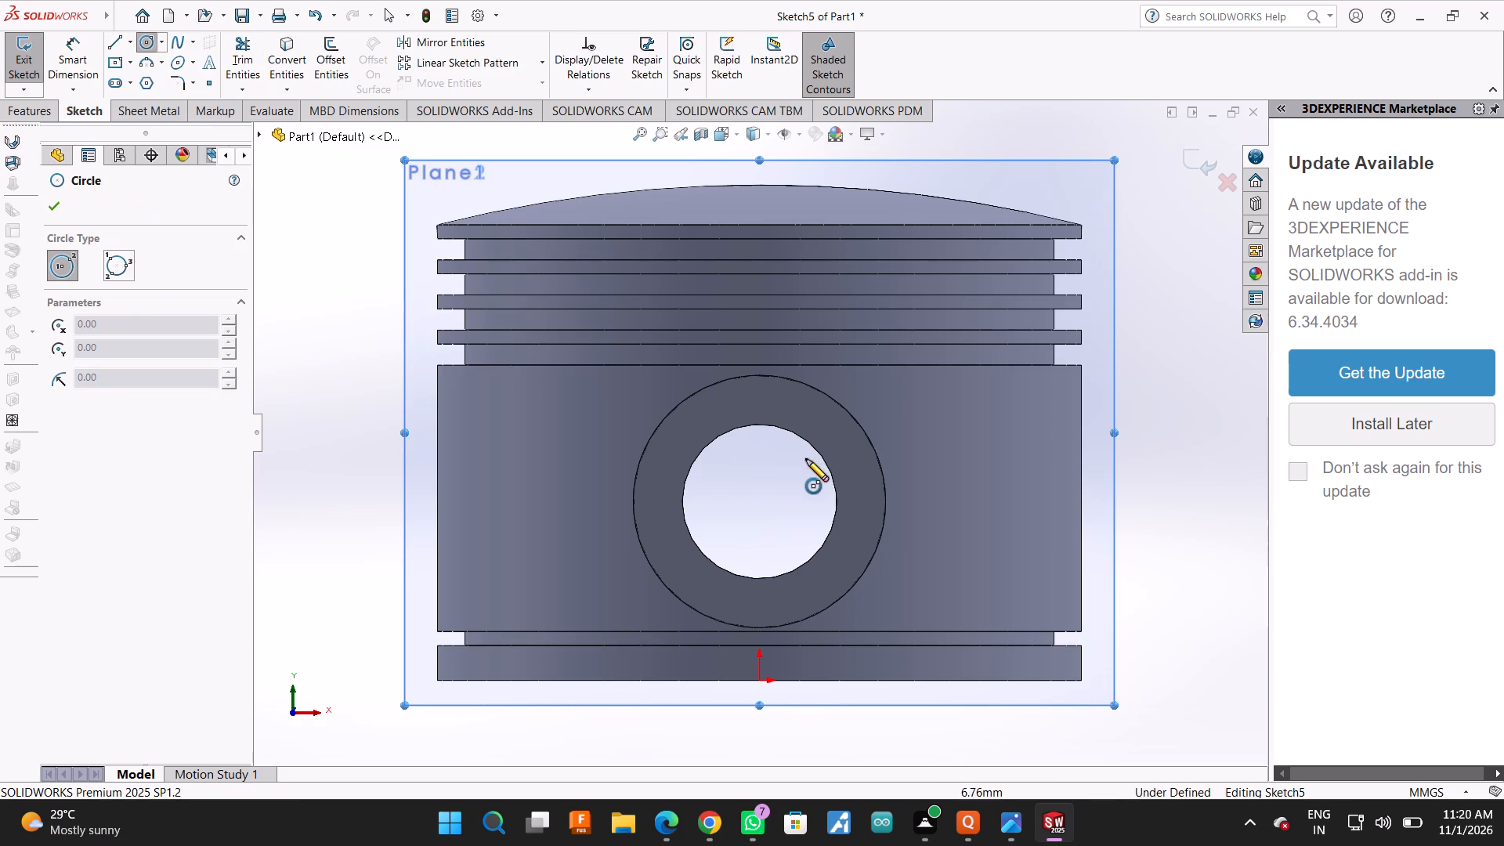
scroll(772, 488, "up", 1)
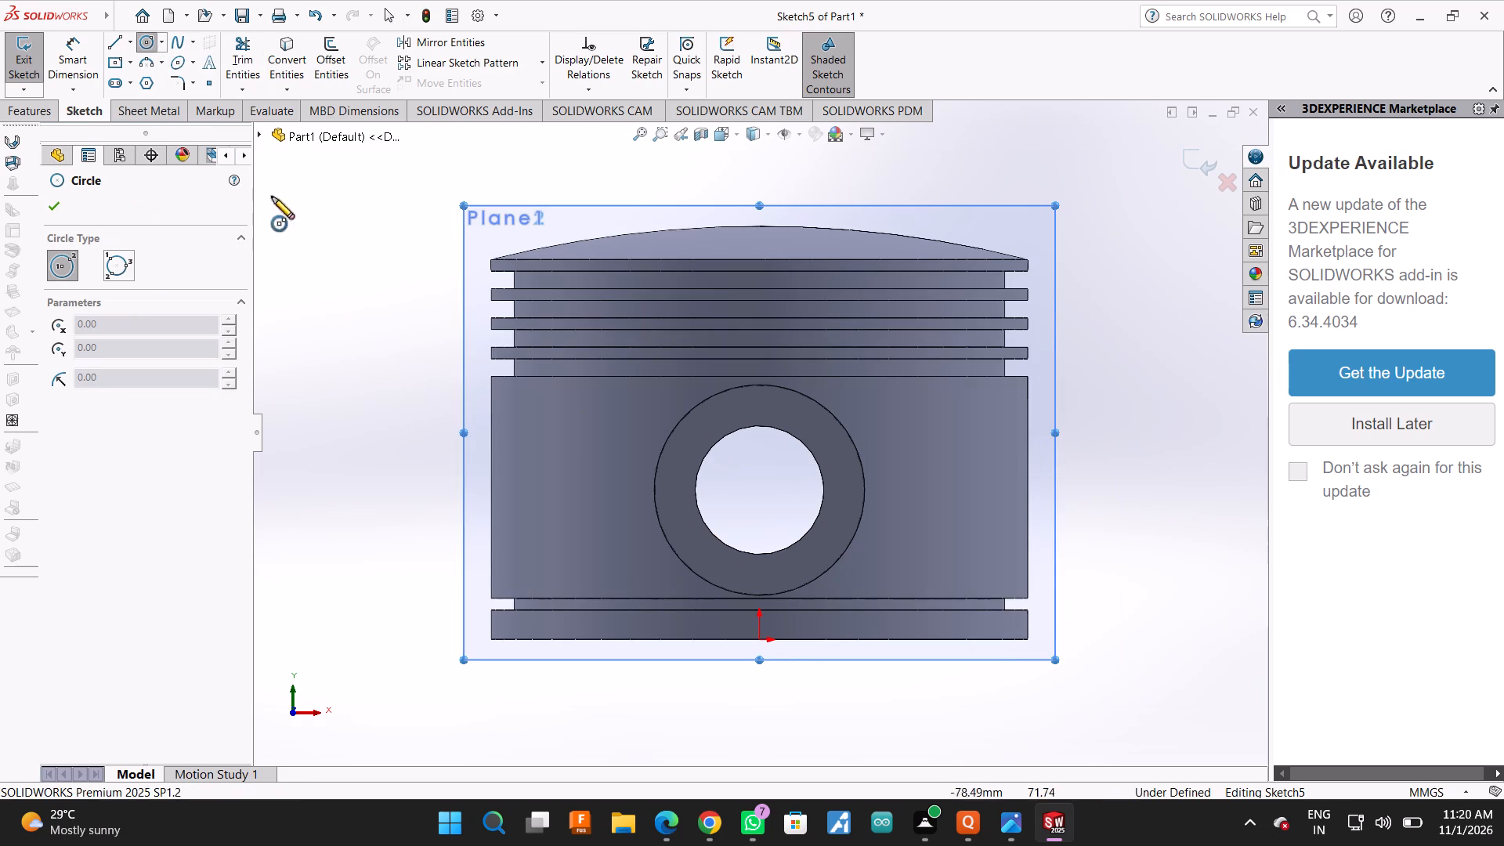
left_click(260, 132)
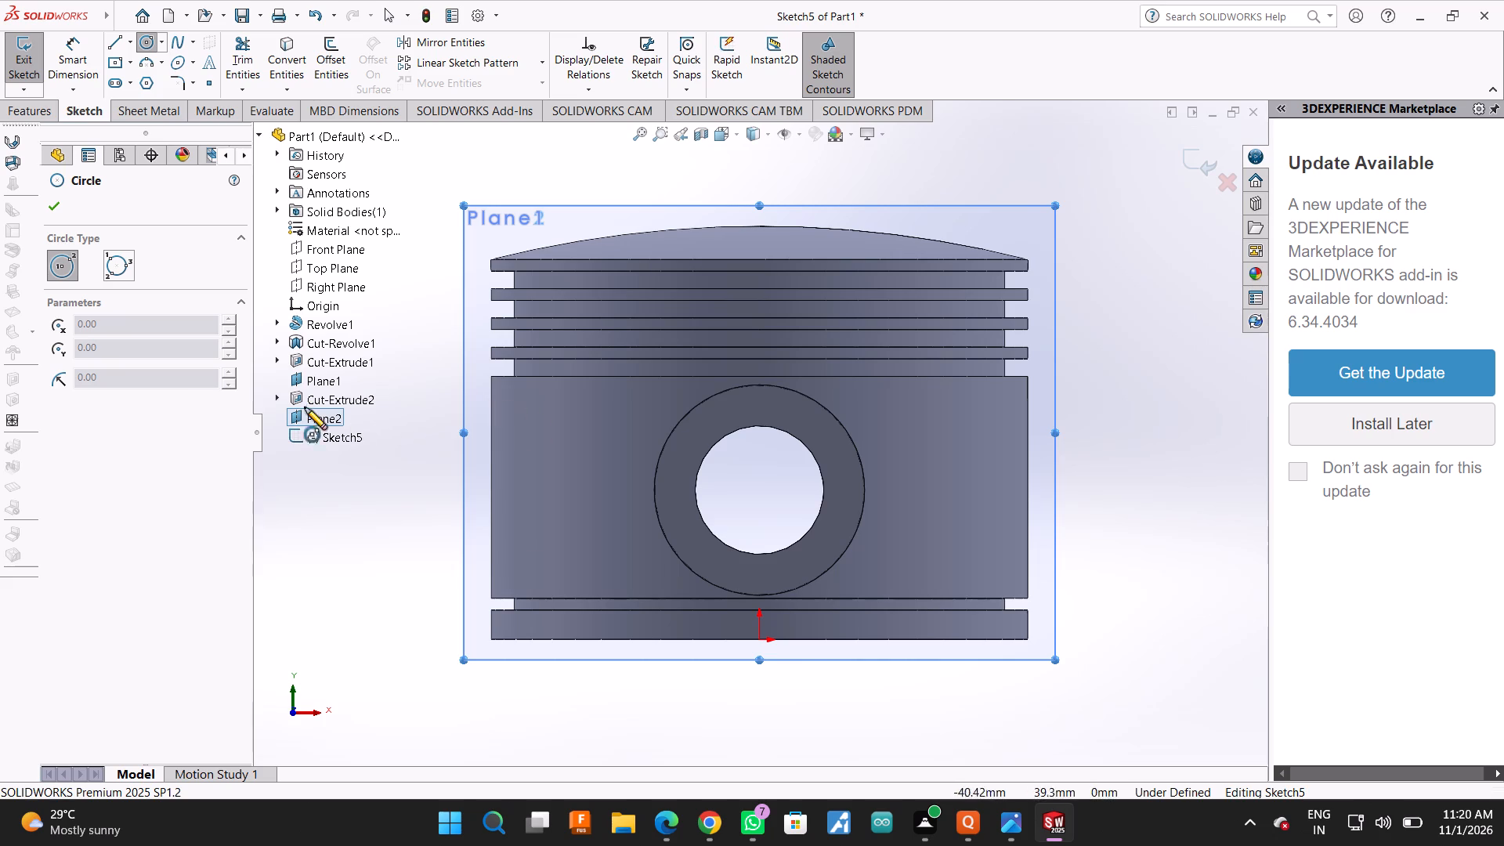
left_click(761, 490)
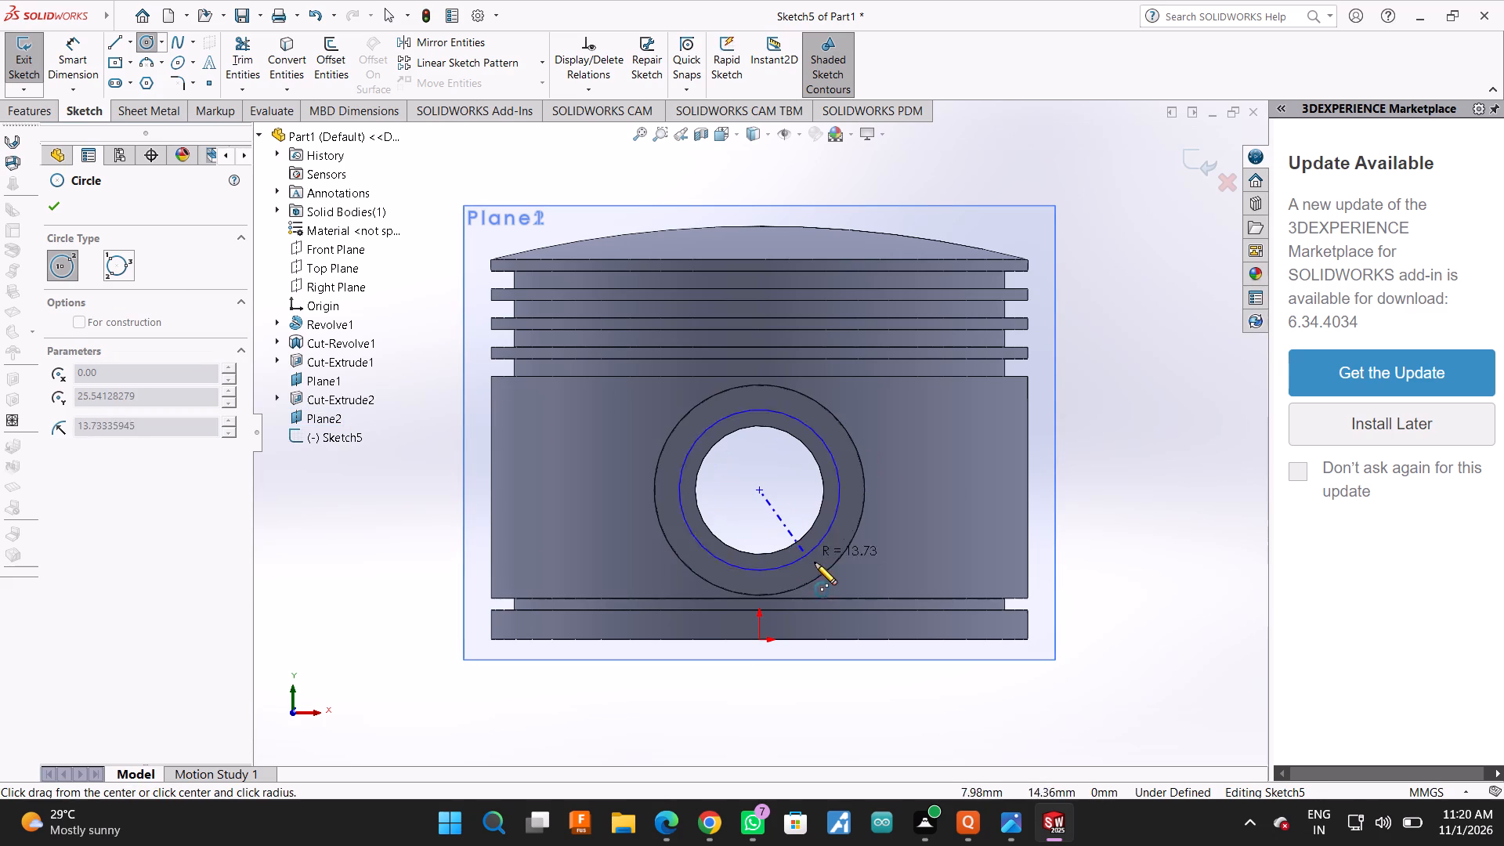
left_click(831, 571)
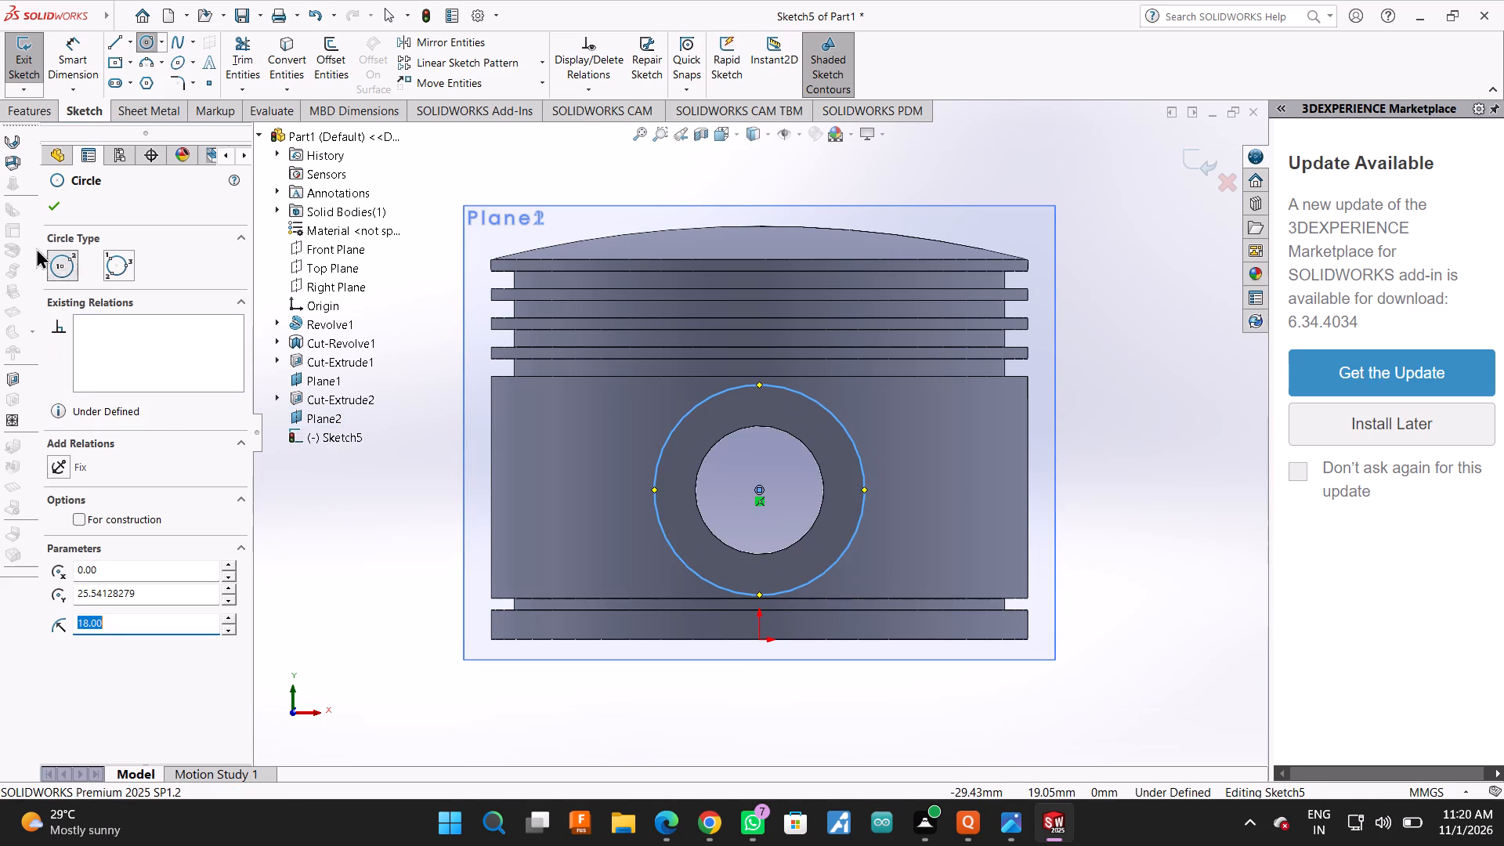
left_click(54, 203)
Extrude-cut the new circle blind to 4 mm into the second side of the skirt around the pin hole.
left_click(38, 110)
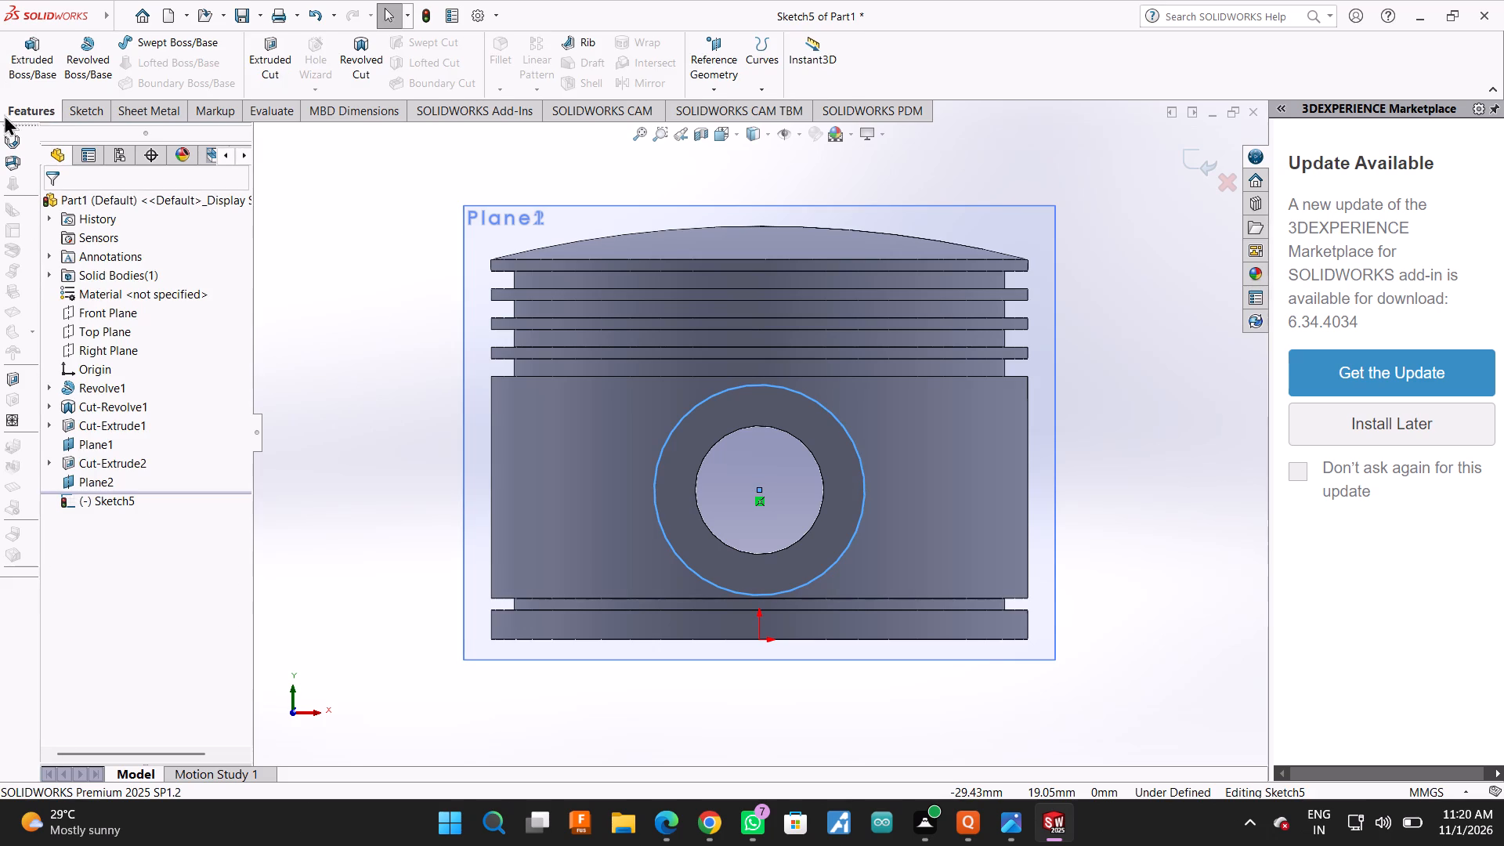
left_click(282, 51)
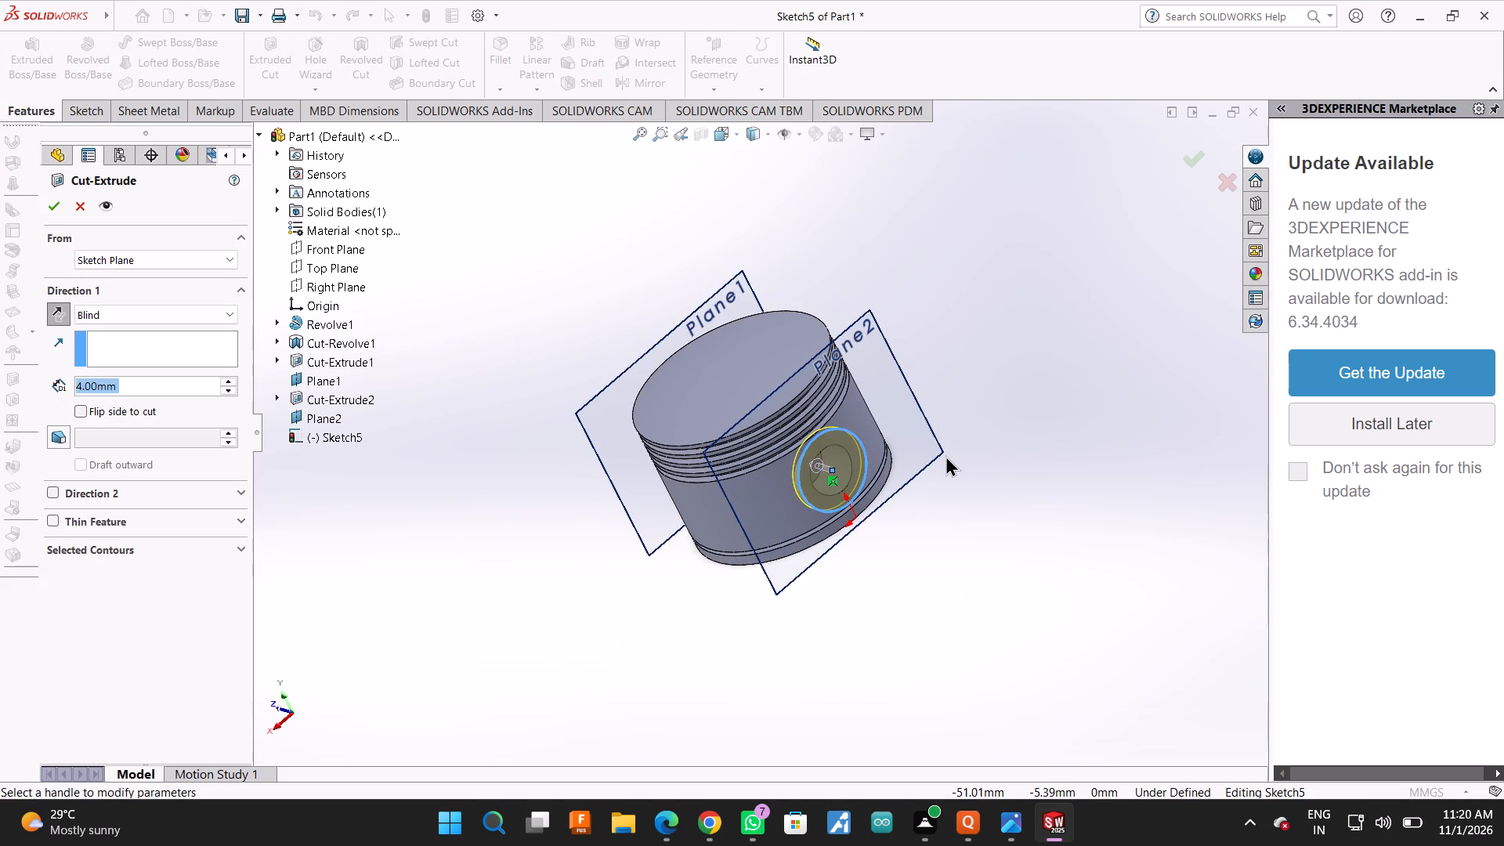
left_click(45, 204)
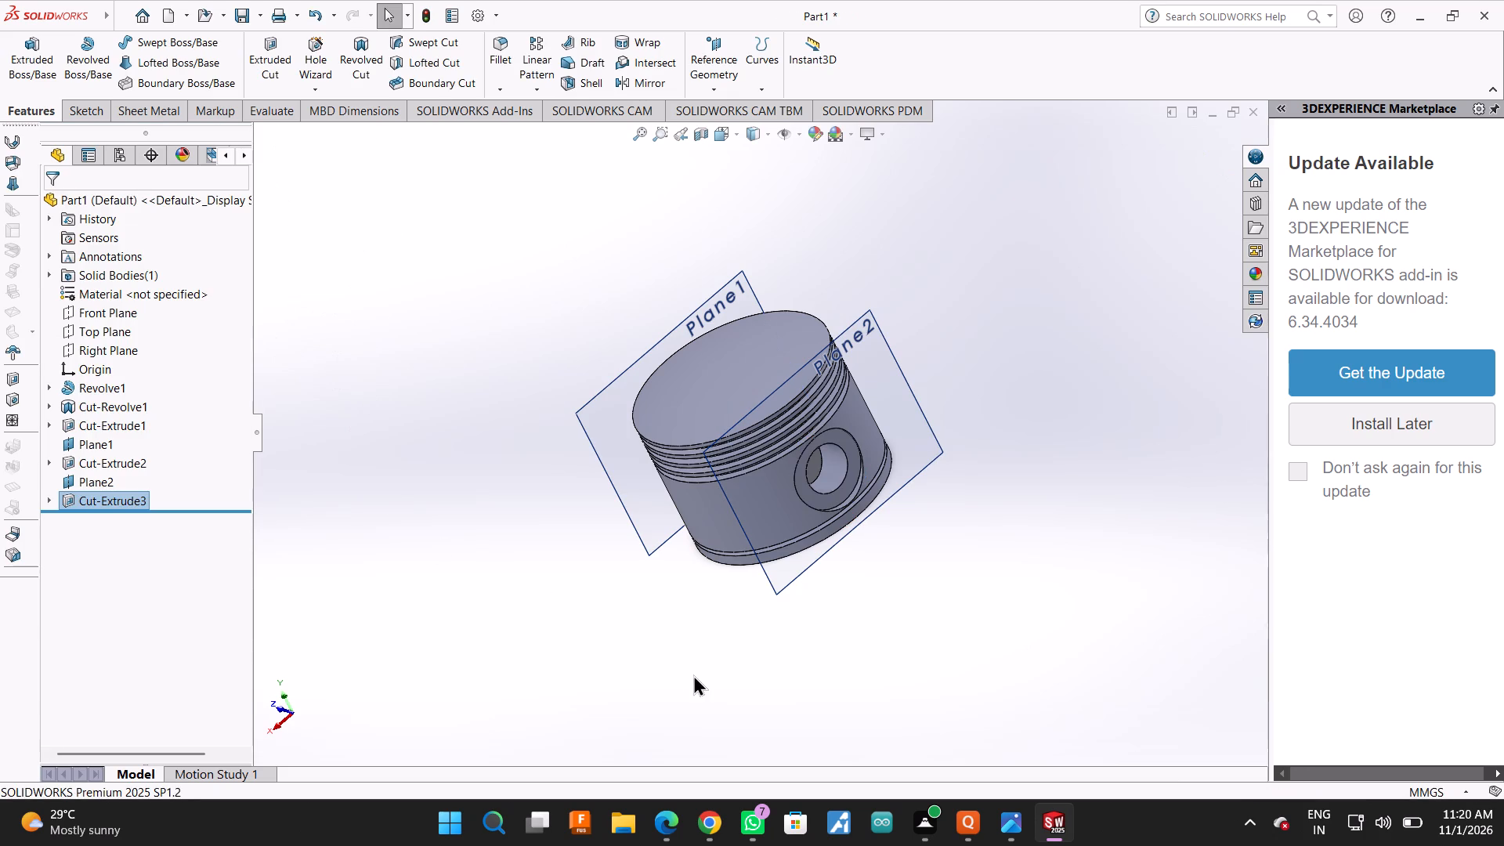
Examine the piston and the new recess around the pin hole from several angles.
middle_click_drag(689, 634, 636, 584)
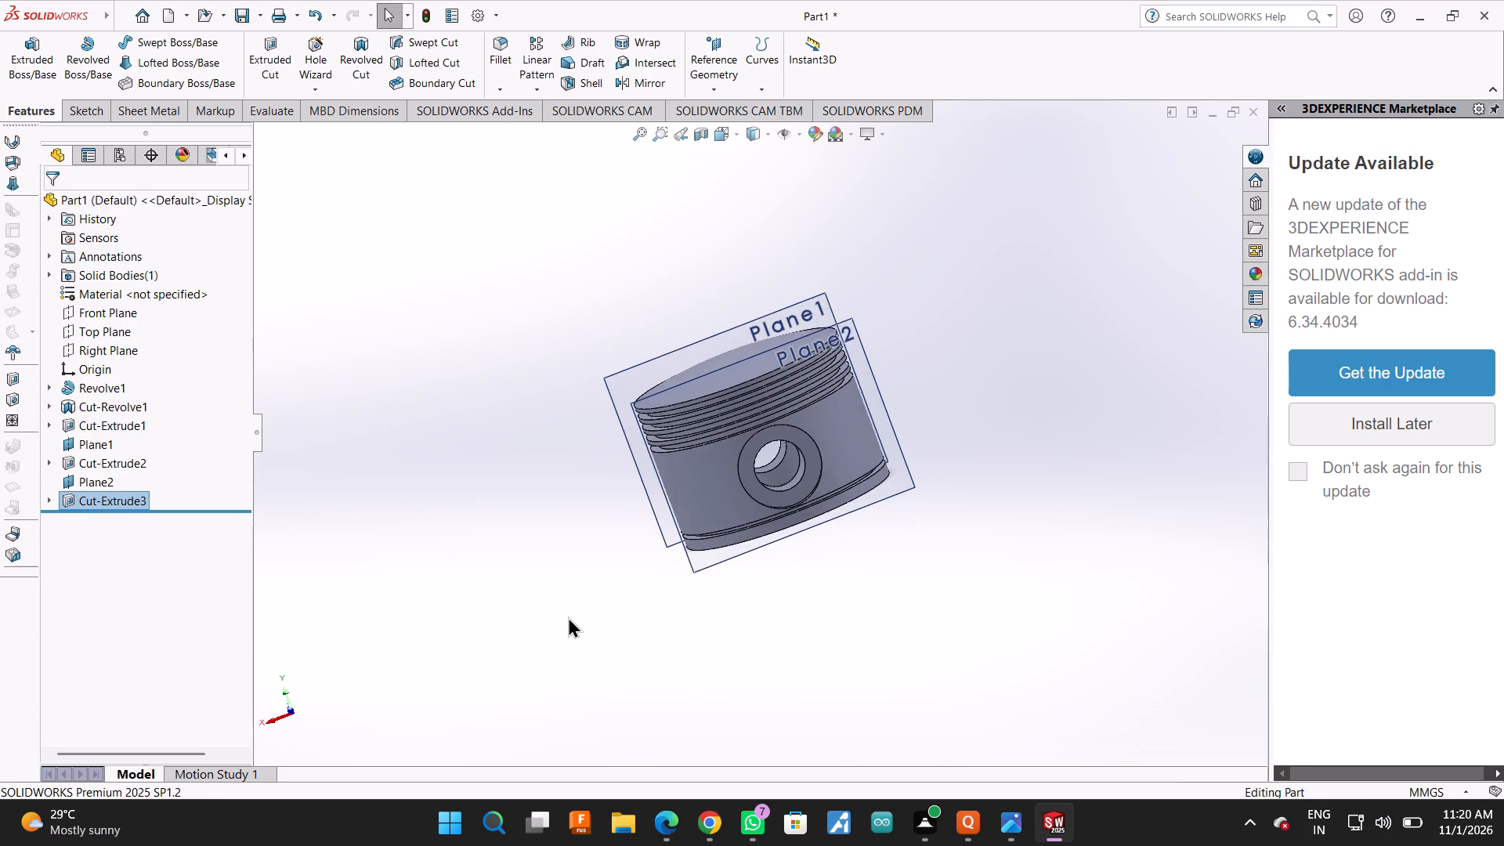
middle_click_drag(721, 527, 795, 519)
scroll(801, 521, "up", 3)
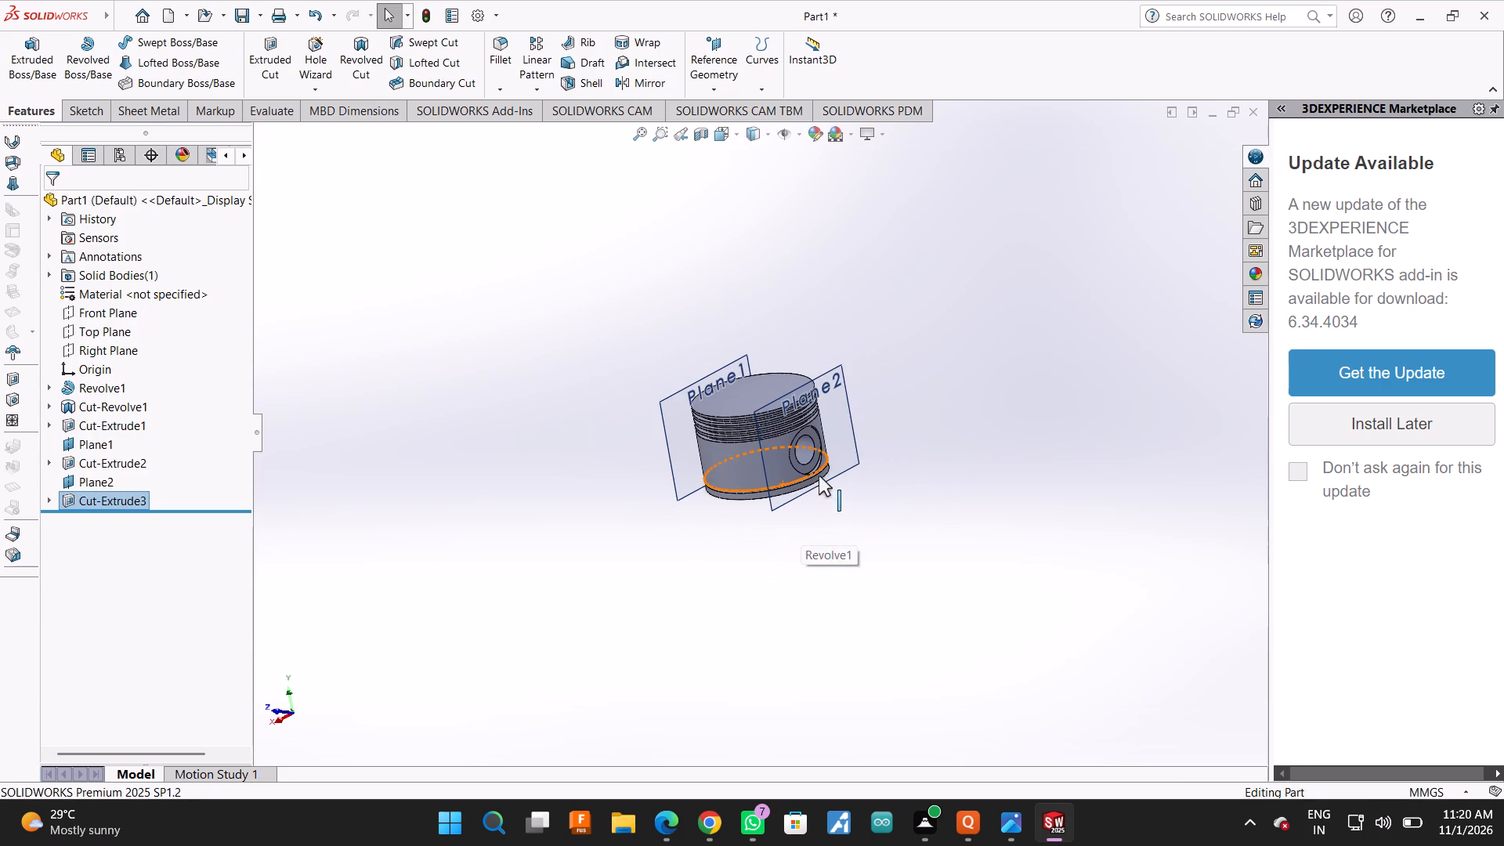
middle_click(776, 445)
scroll(776, 445, "up", 2)
scroll(776, 446, "down", 1)
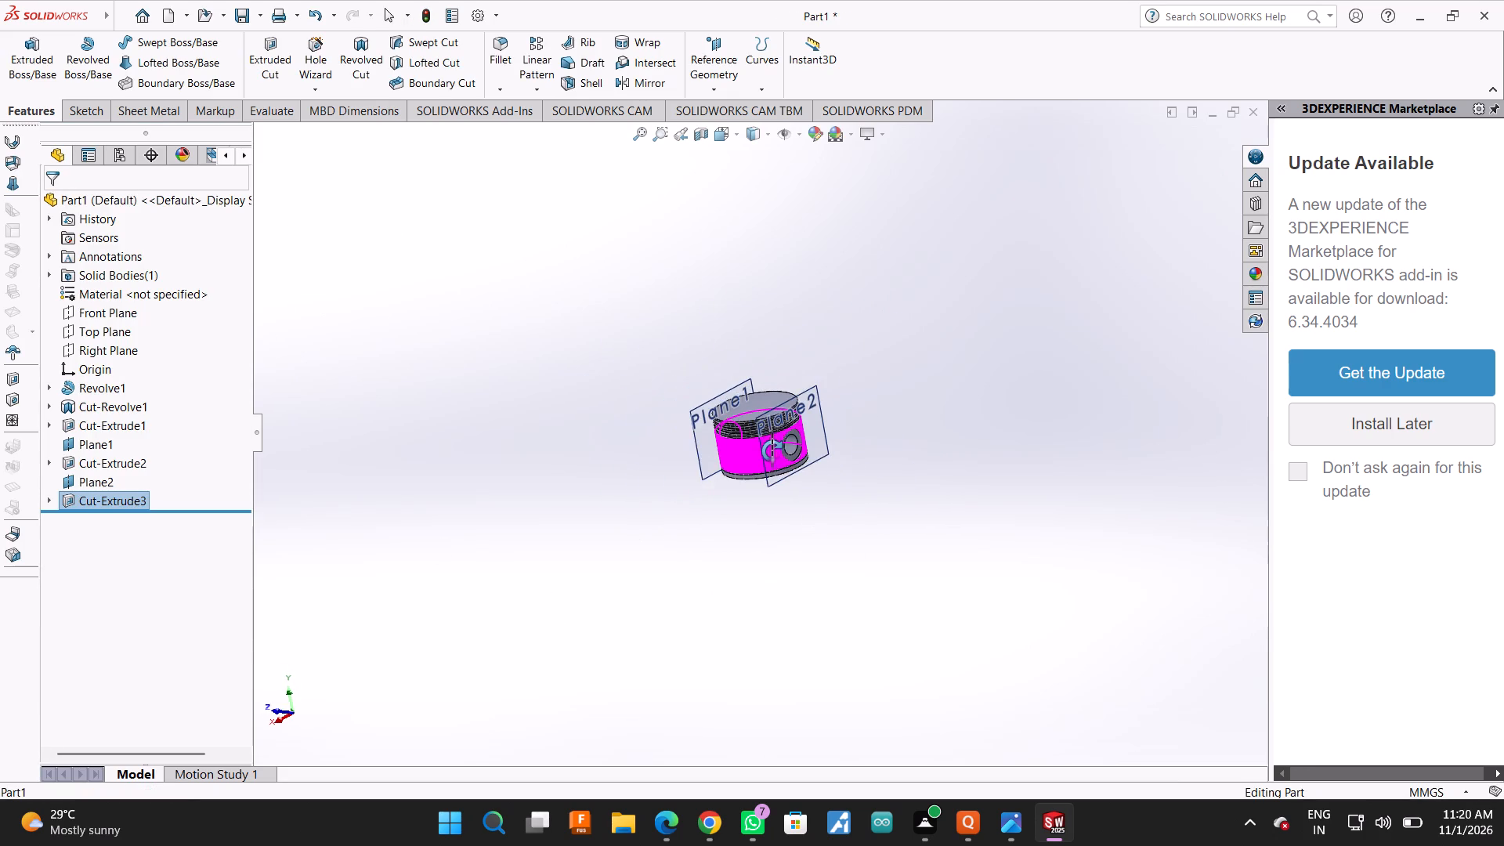
scroll(772, 450, "down", 4)
left_click(1029, 405)
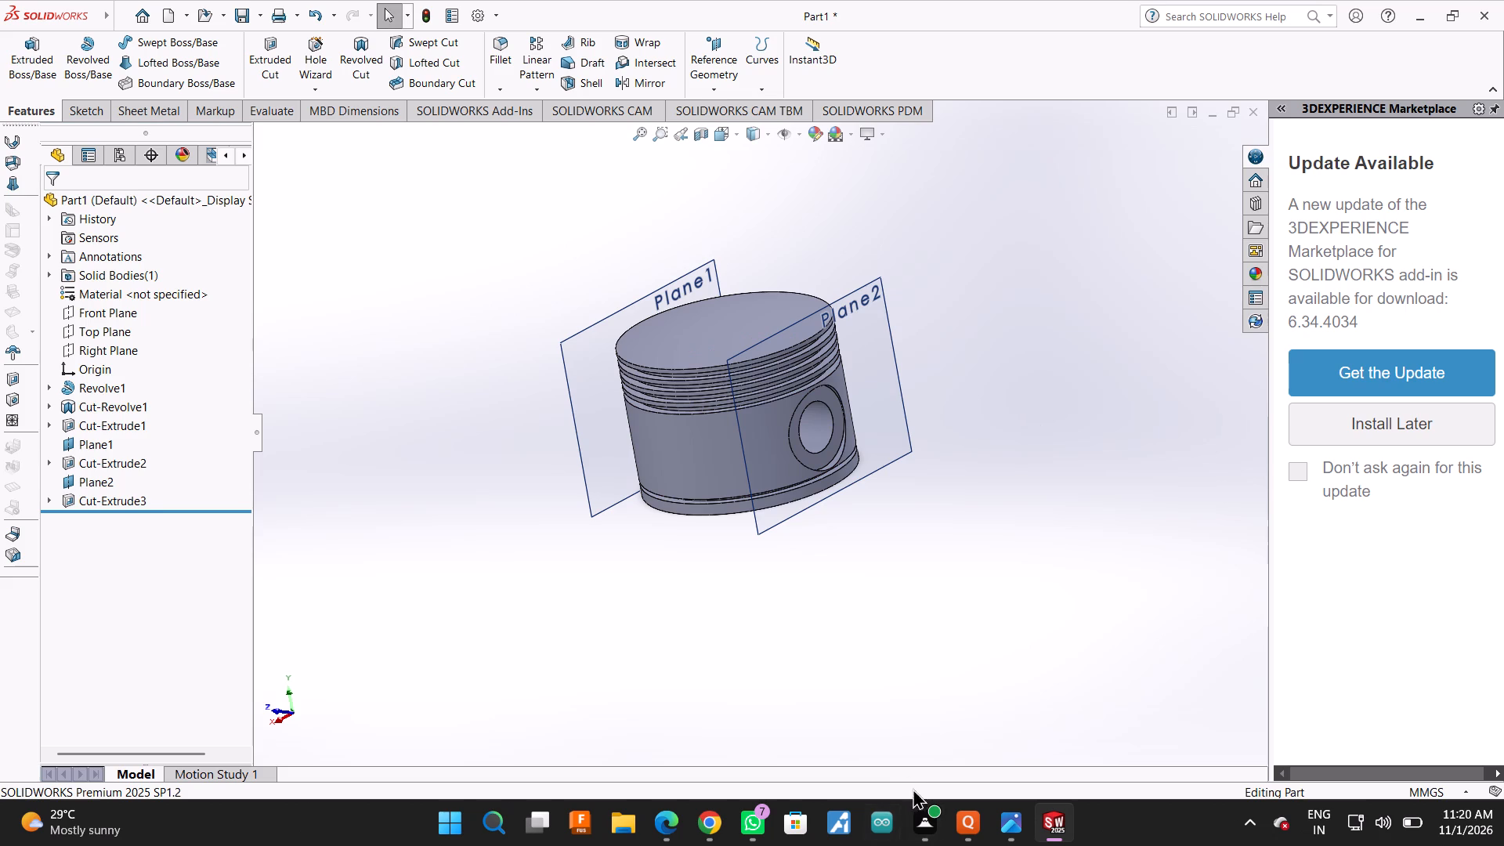
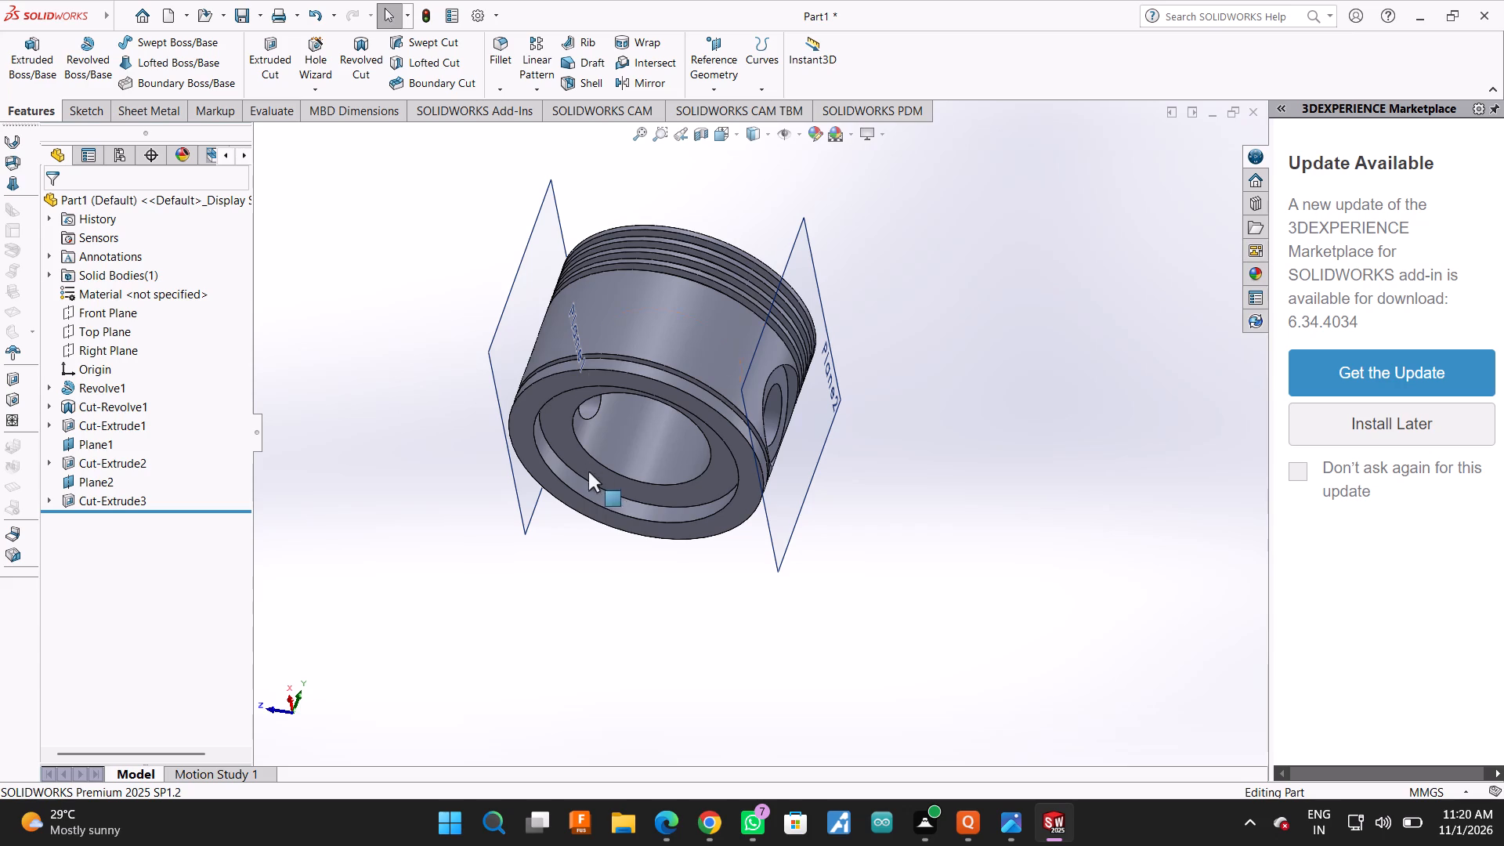
Examine the piston's underside and pin hole recess from several angles, finishing with a view normal to the Front Plane.
middle_click_drag(982, 476, 1007, 284)
middle_click_drag(916, 331, 897, 340)
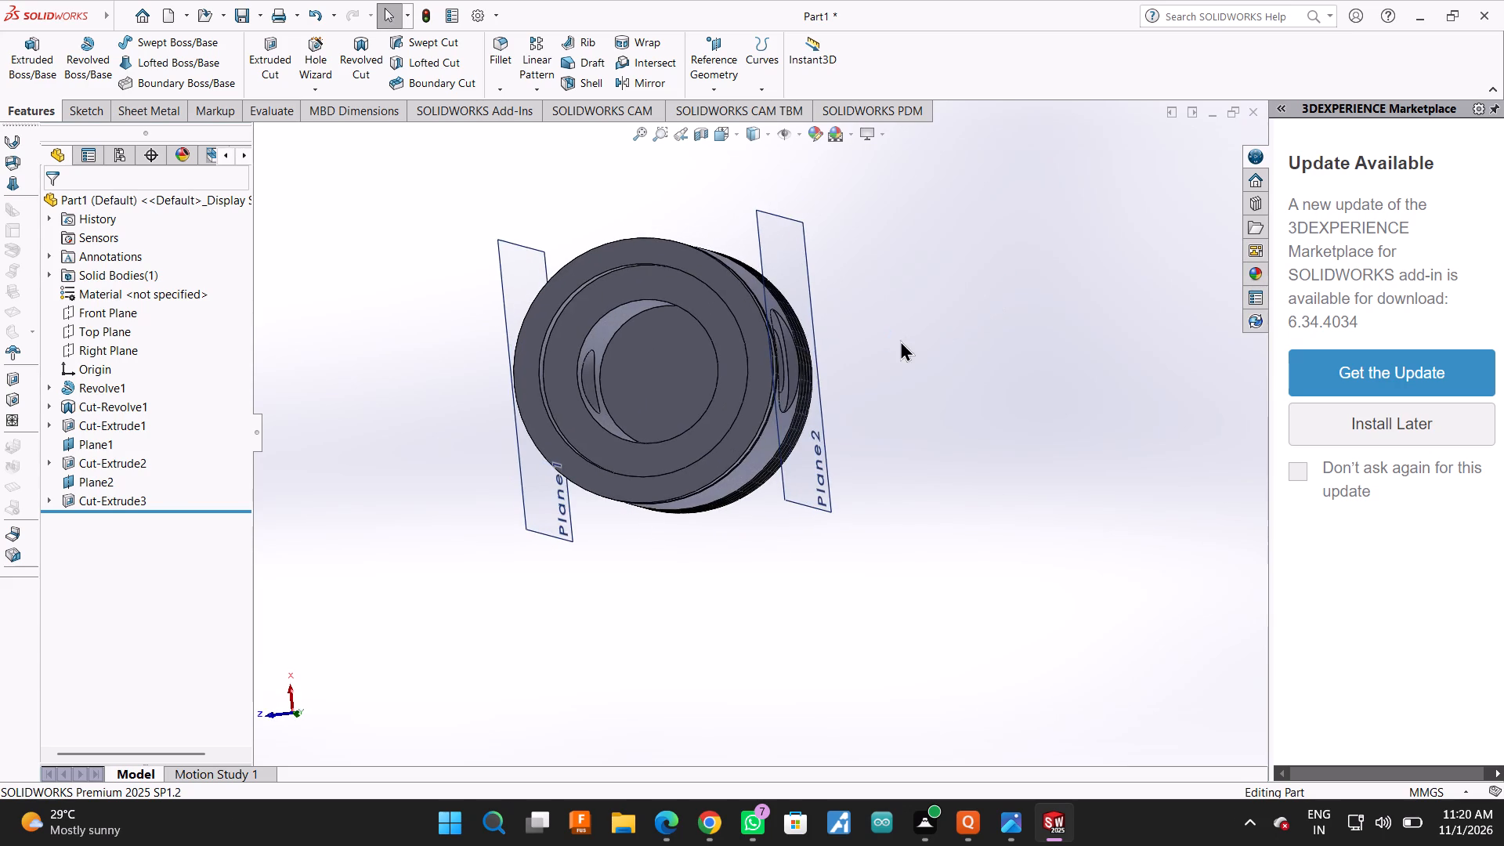
middle_click_drag(916, 318, 829, 715)
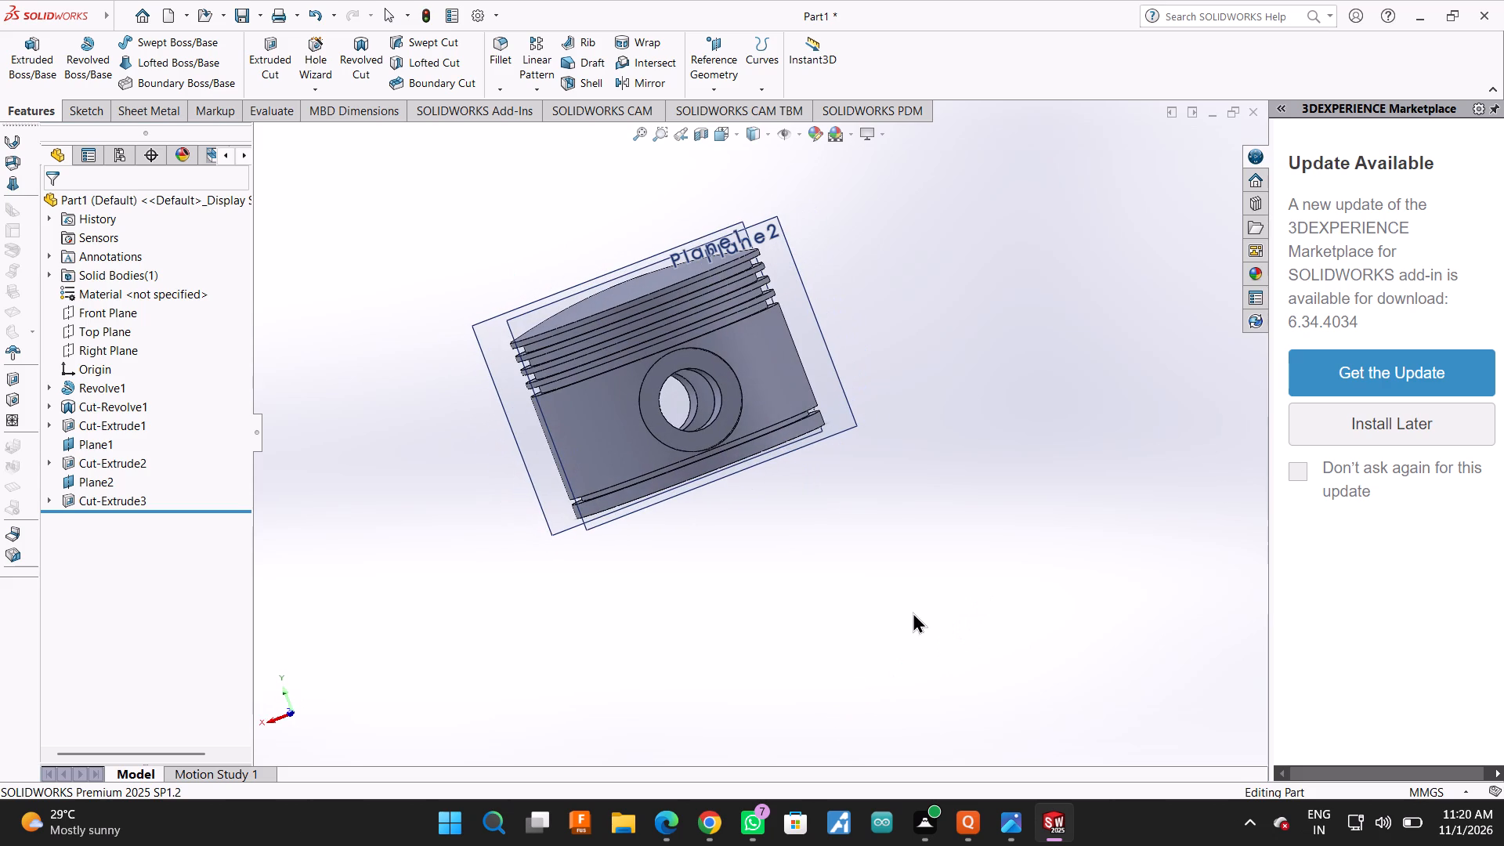
key("space")
type("c")
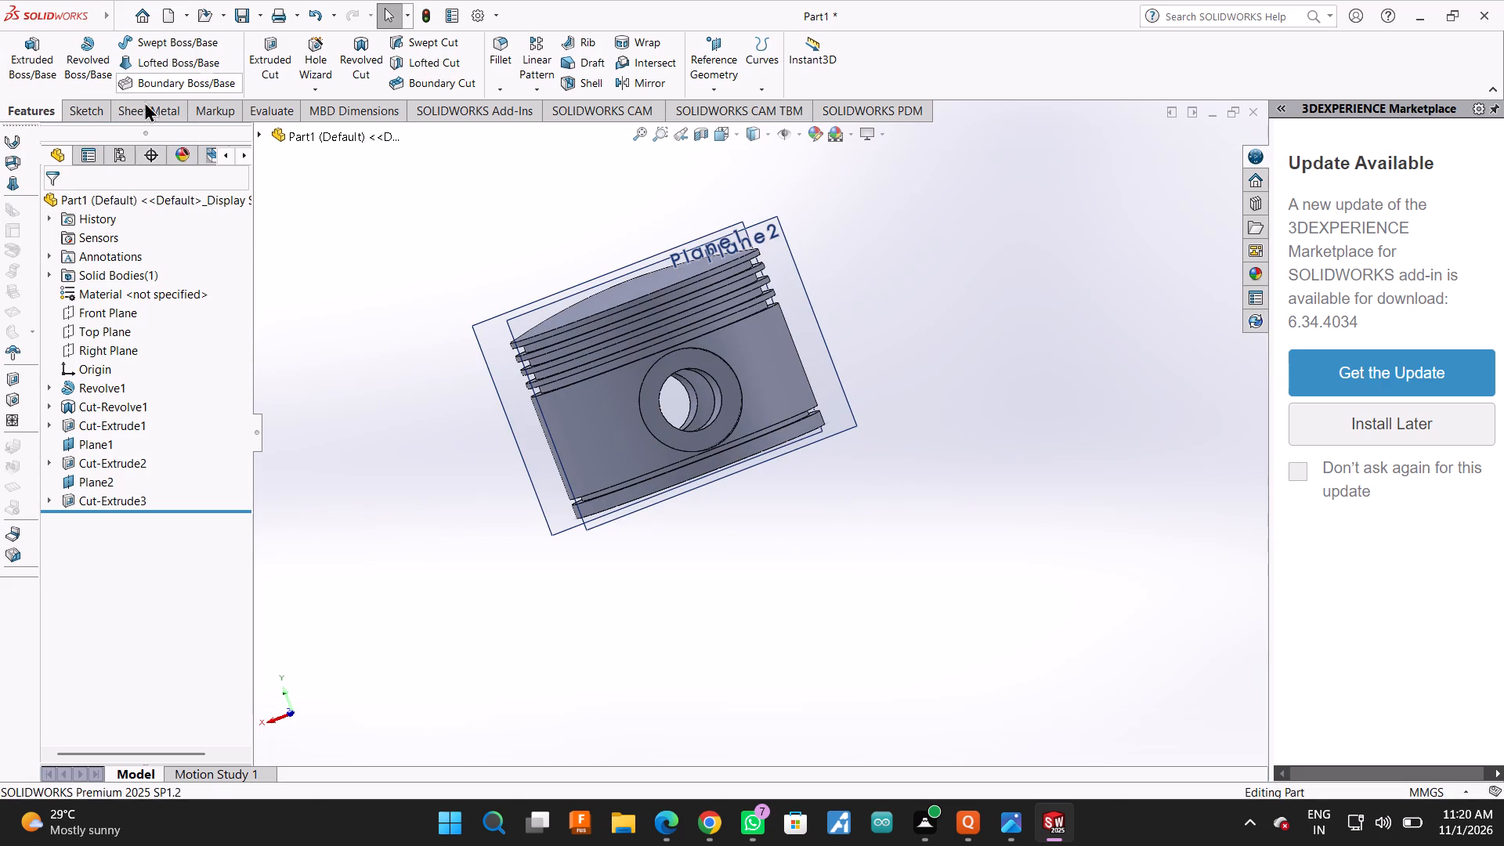
left_click(83, 316)
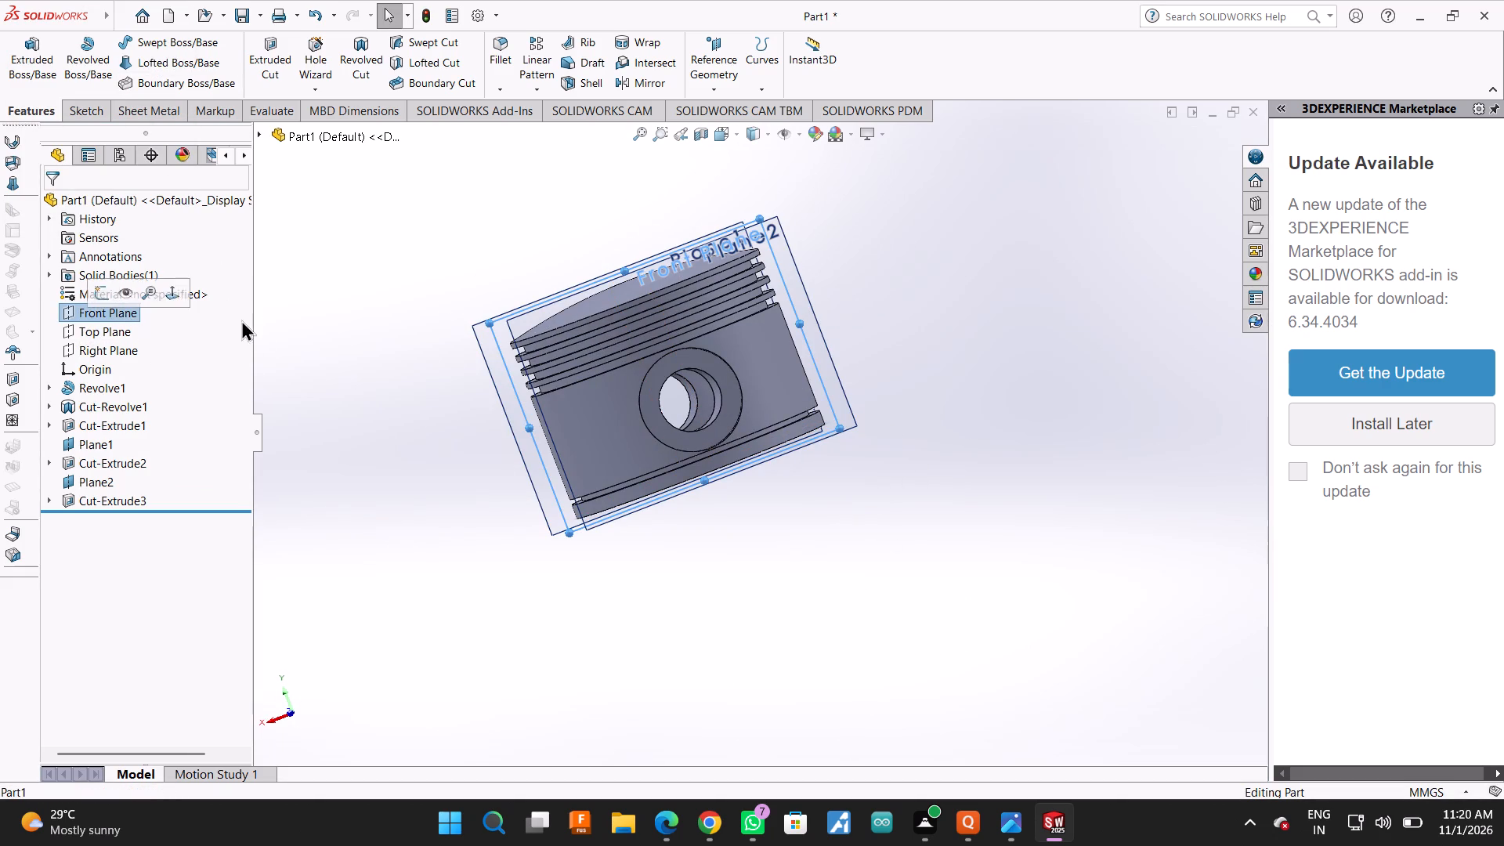
left_click(133, 316)
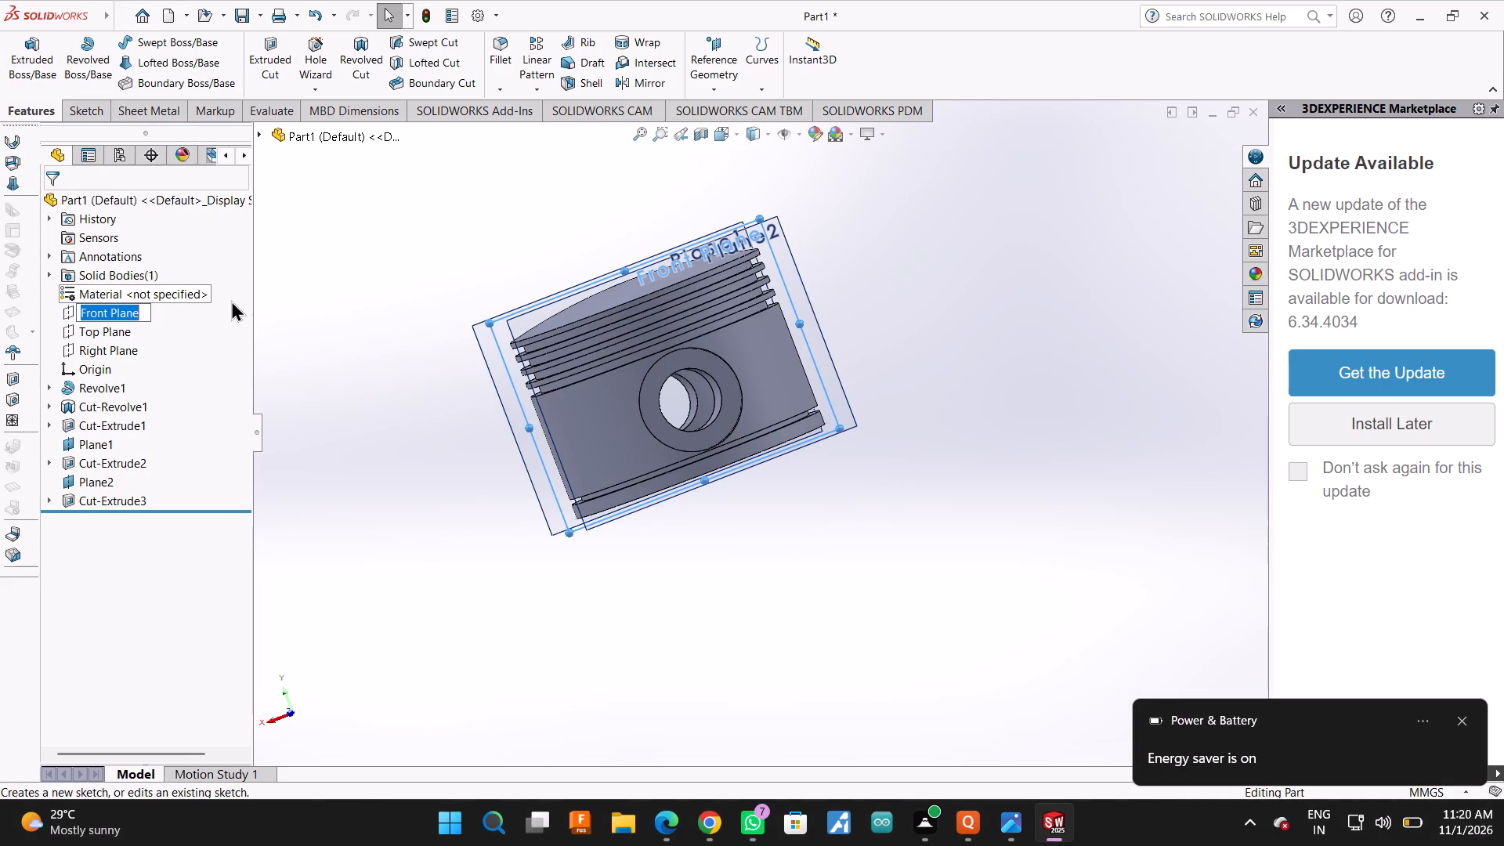
left_click(154, 310)
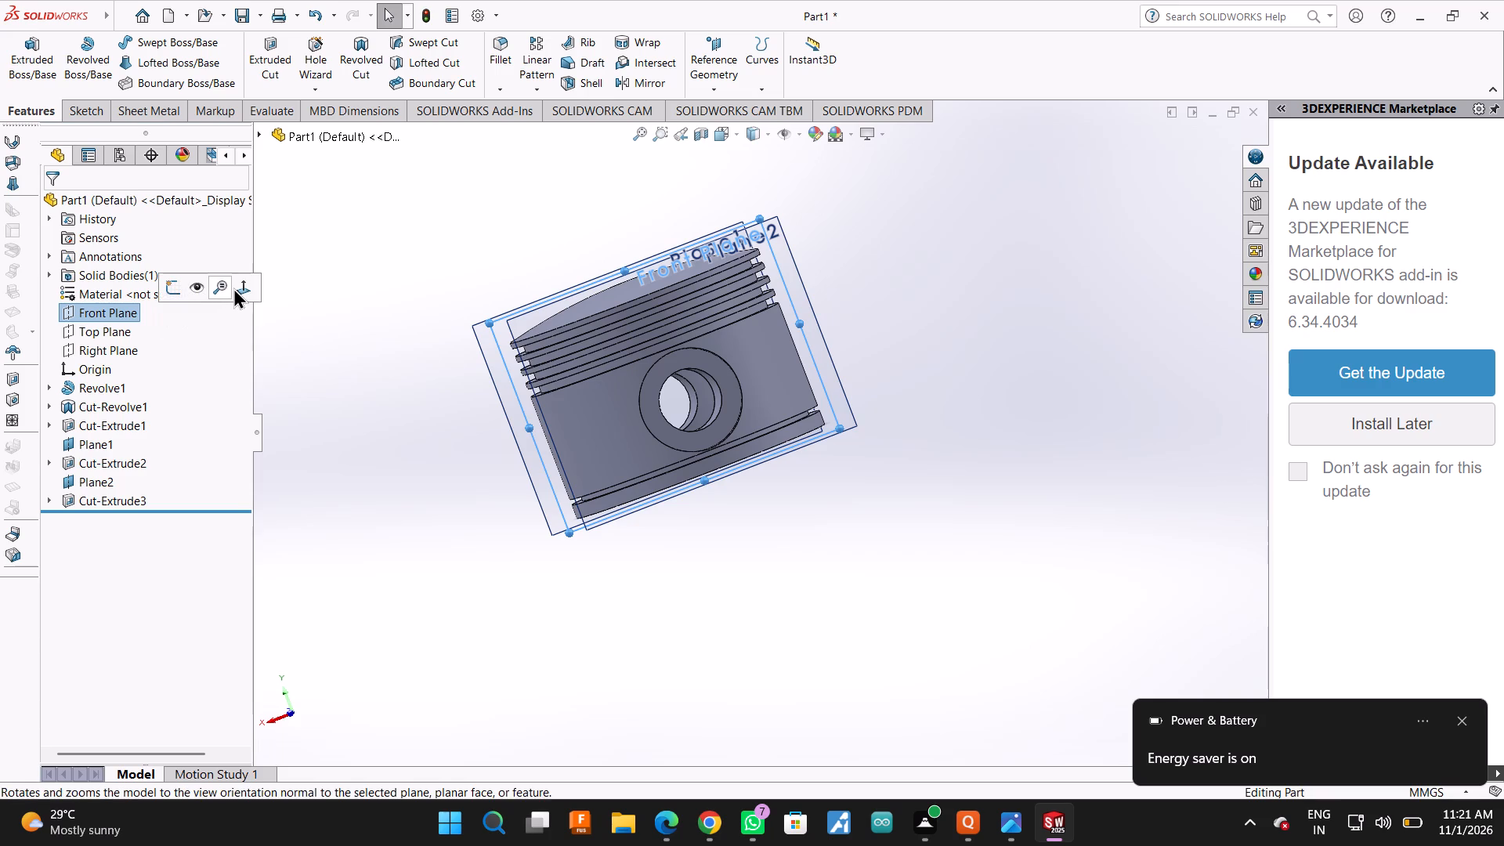
left_click(243, 284)
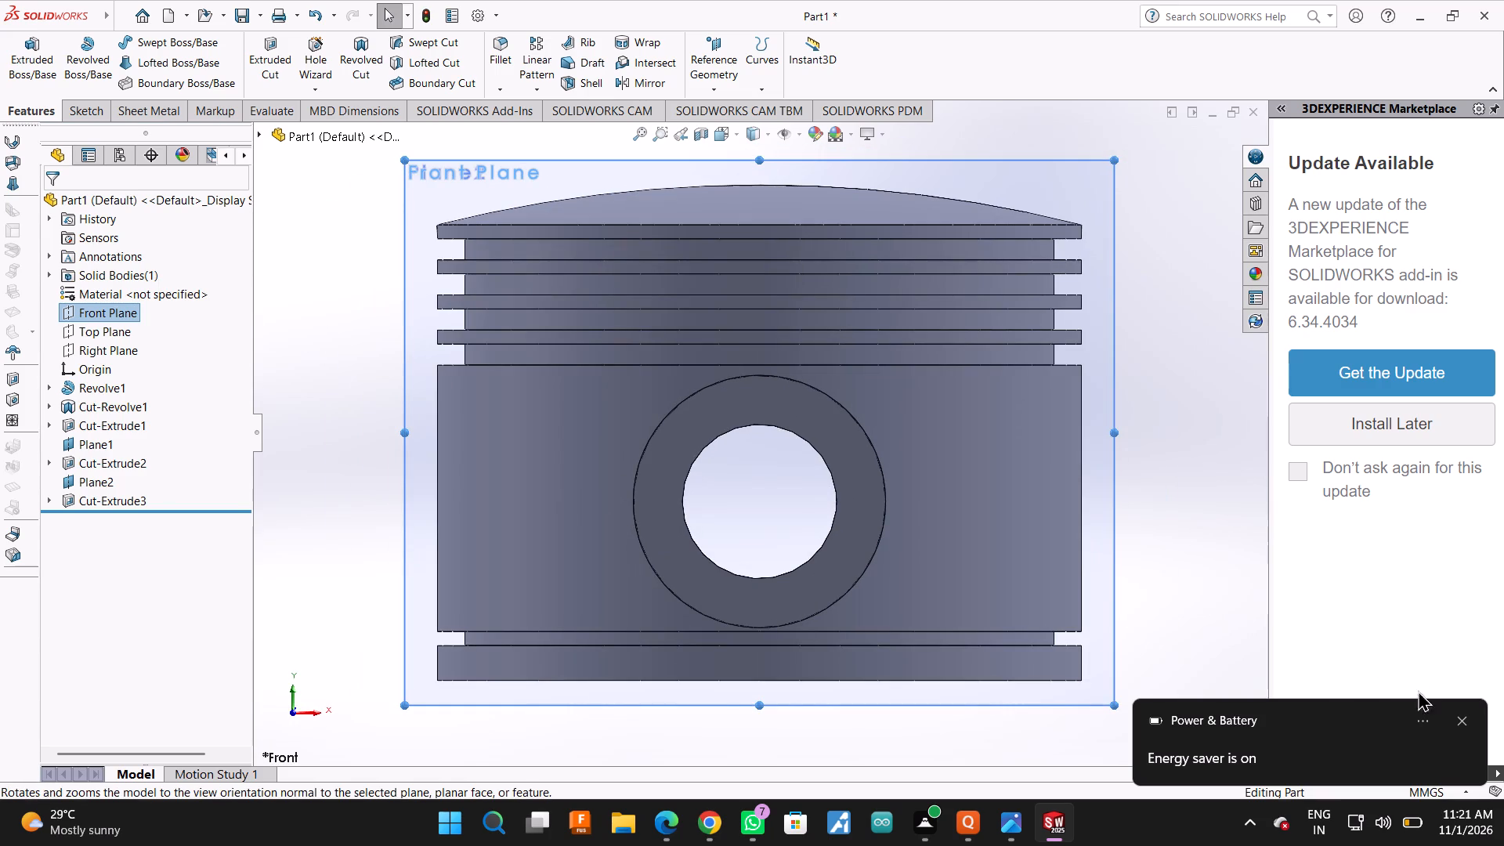
left_click(1462, 721)
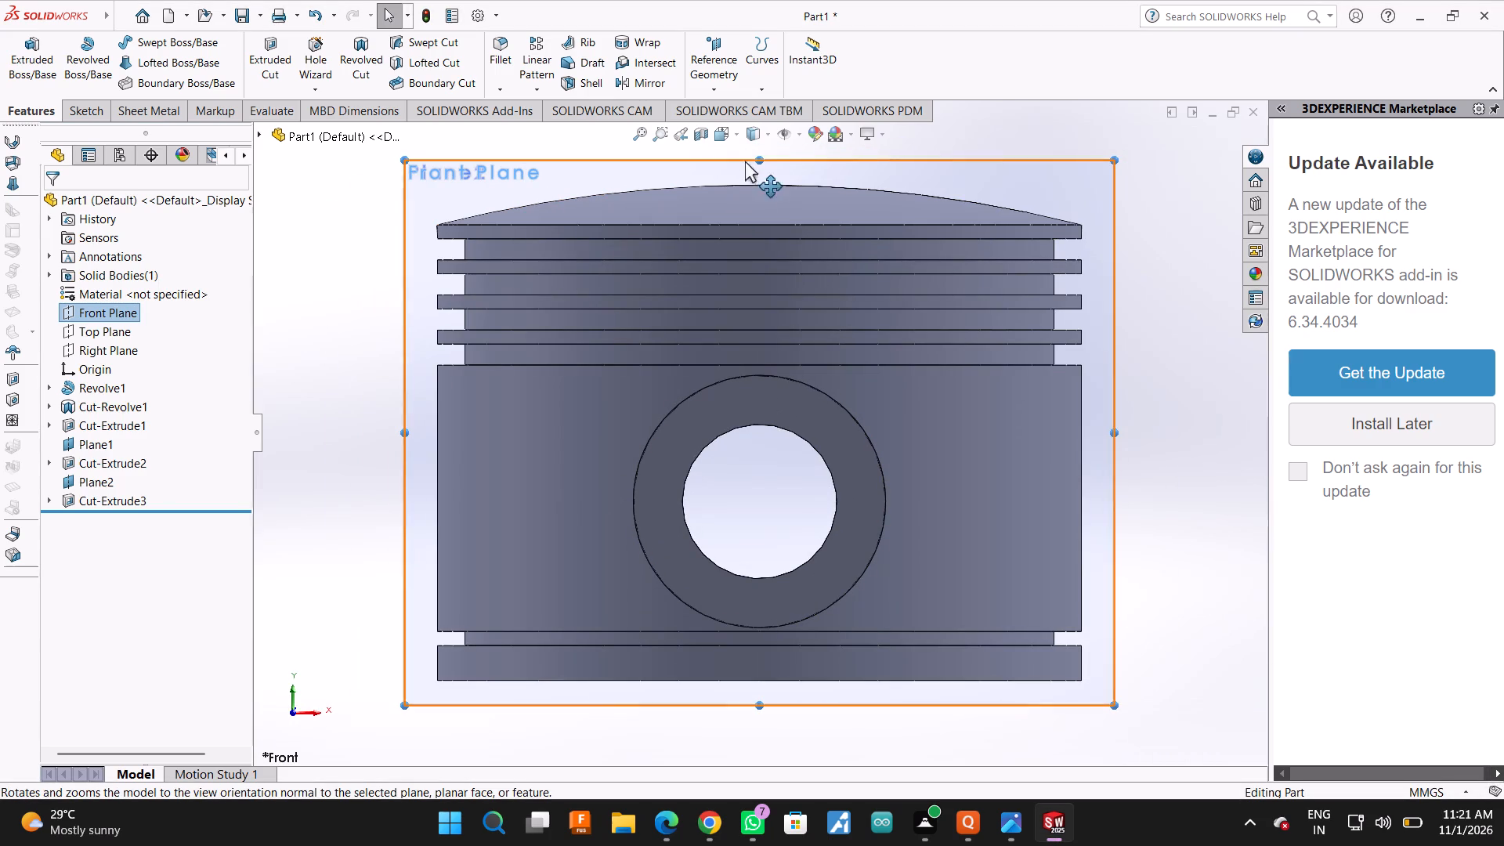
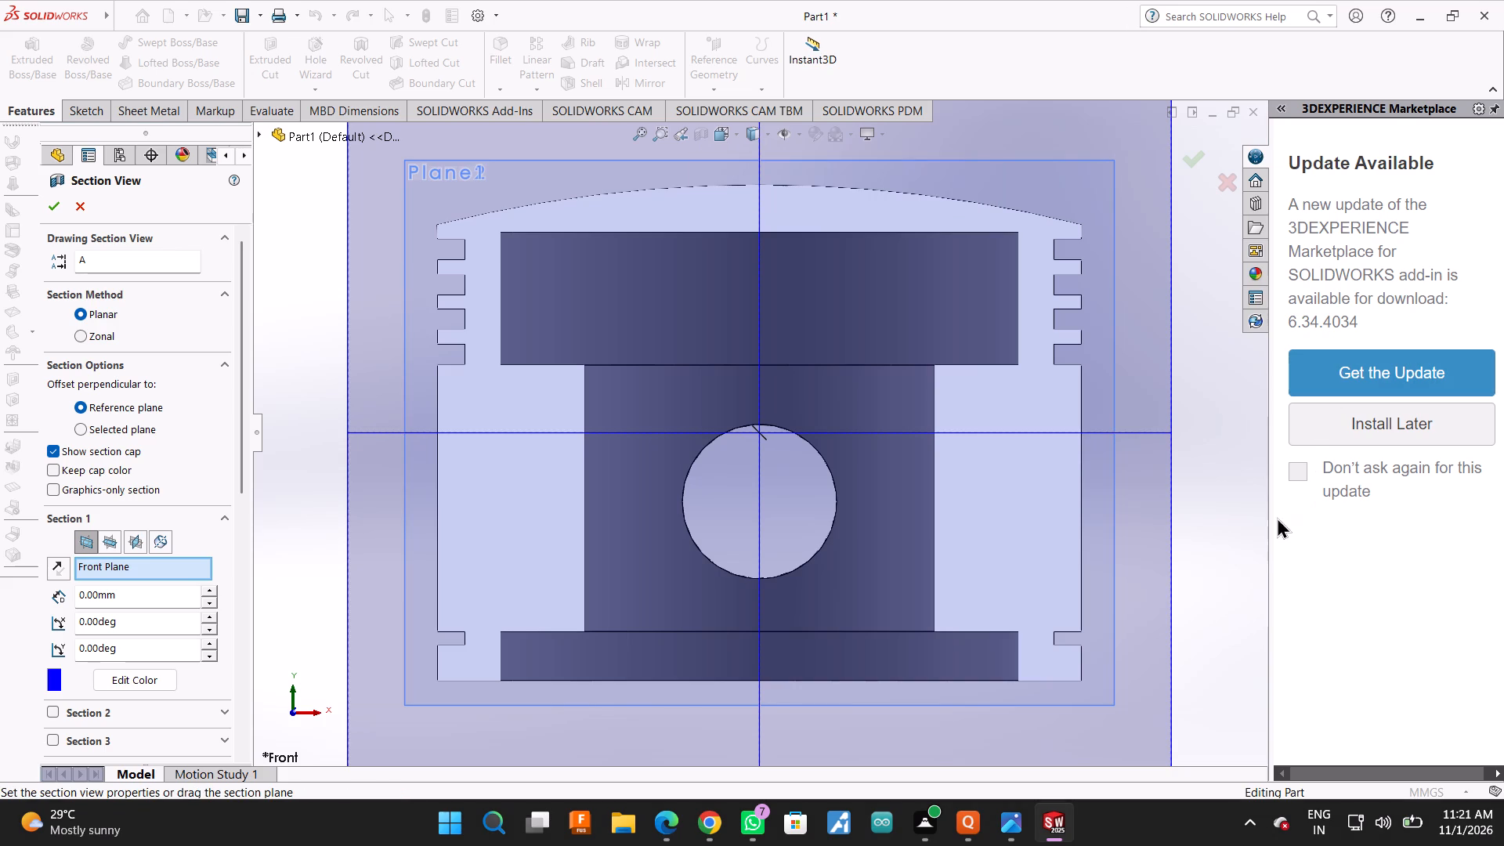
Inspect the piston's Front Plane section from an oblique angle and close the section view.
left_click_drag(1268, 524, 1503, 497)
scroll(1111, 452, "up", 3)
middle_click(1154, 412)
middle_click_drag(1151, 413, 1109, 432)
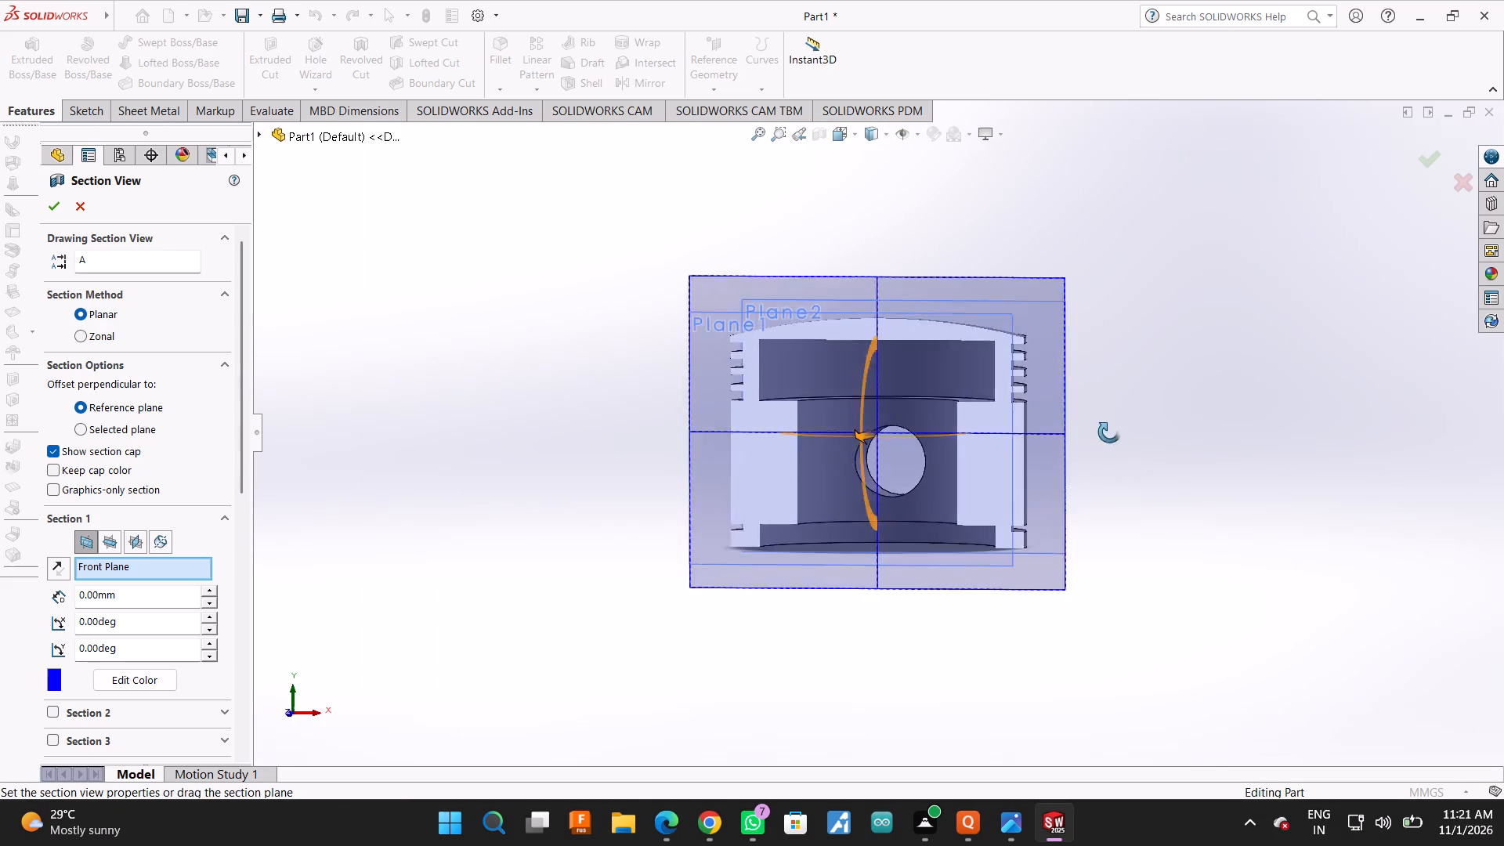
middle_click_drag(1109, 432, 985, 520)
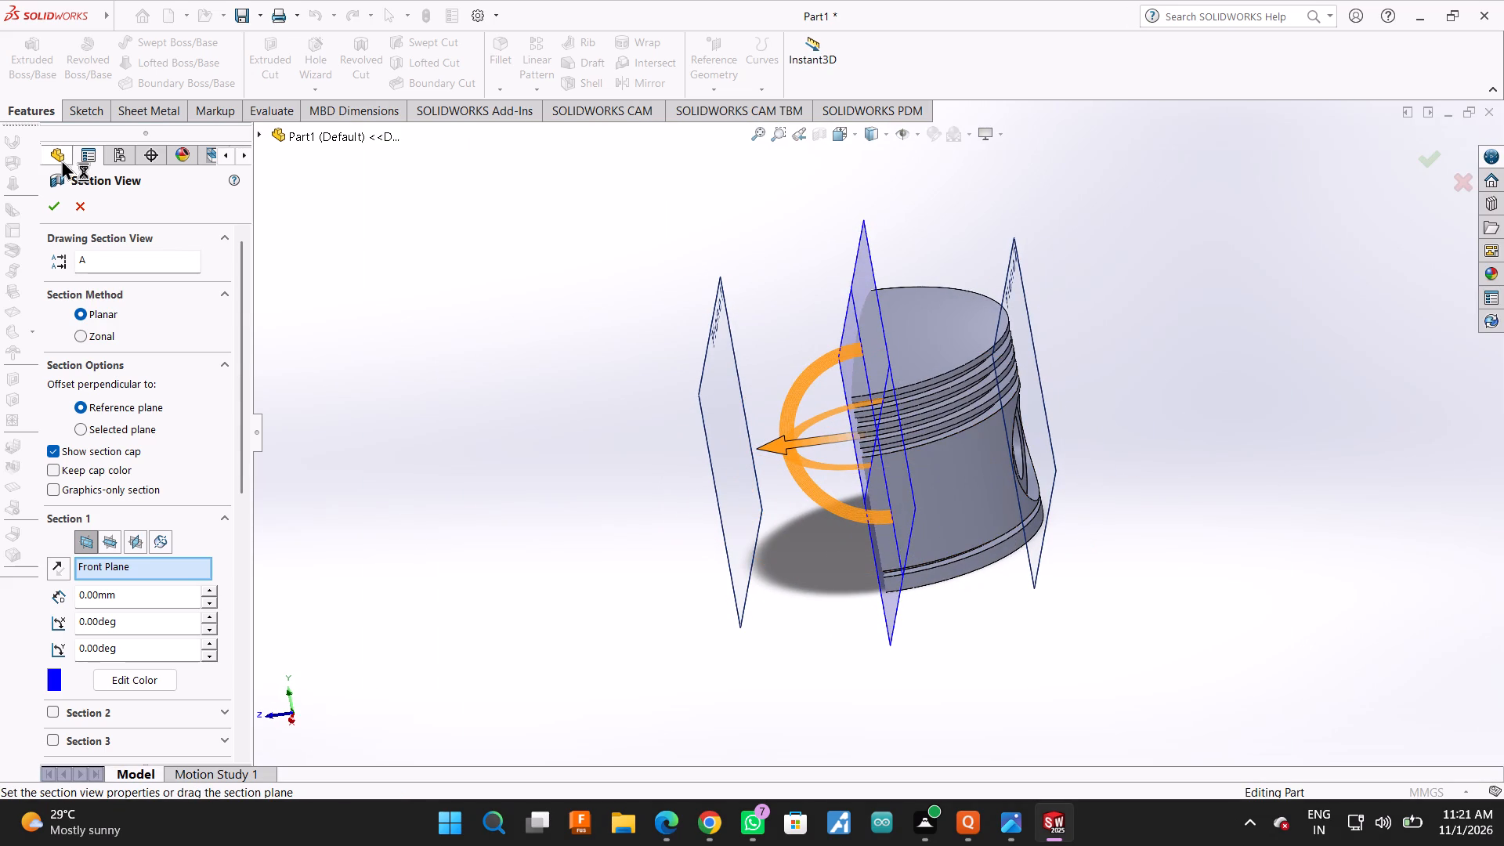
left_click(73, 205)
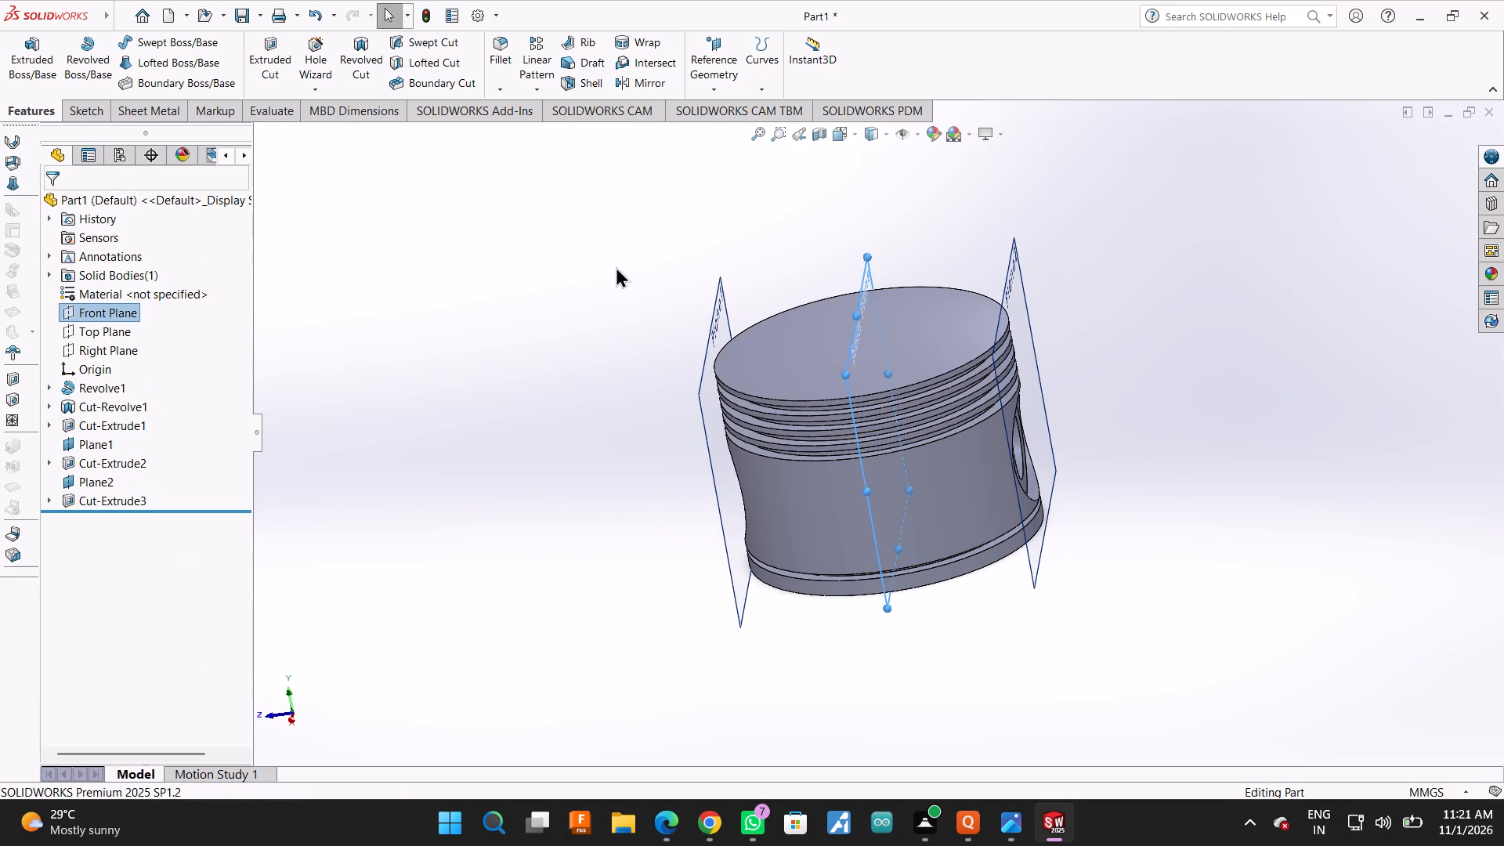
Examine the piston's internal edges from several angles with hidden lines visible, and return to shaded with edges.
middle_click_drag(619, 273, 641, 207)
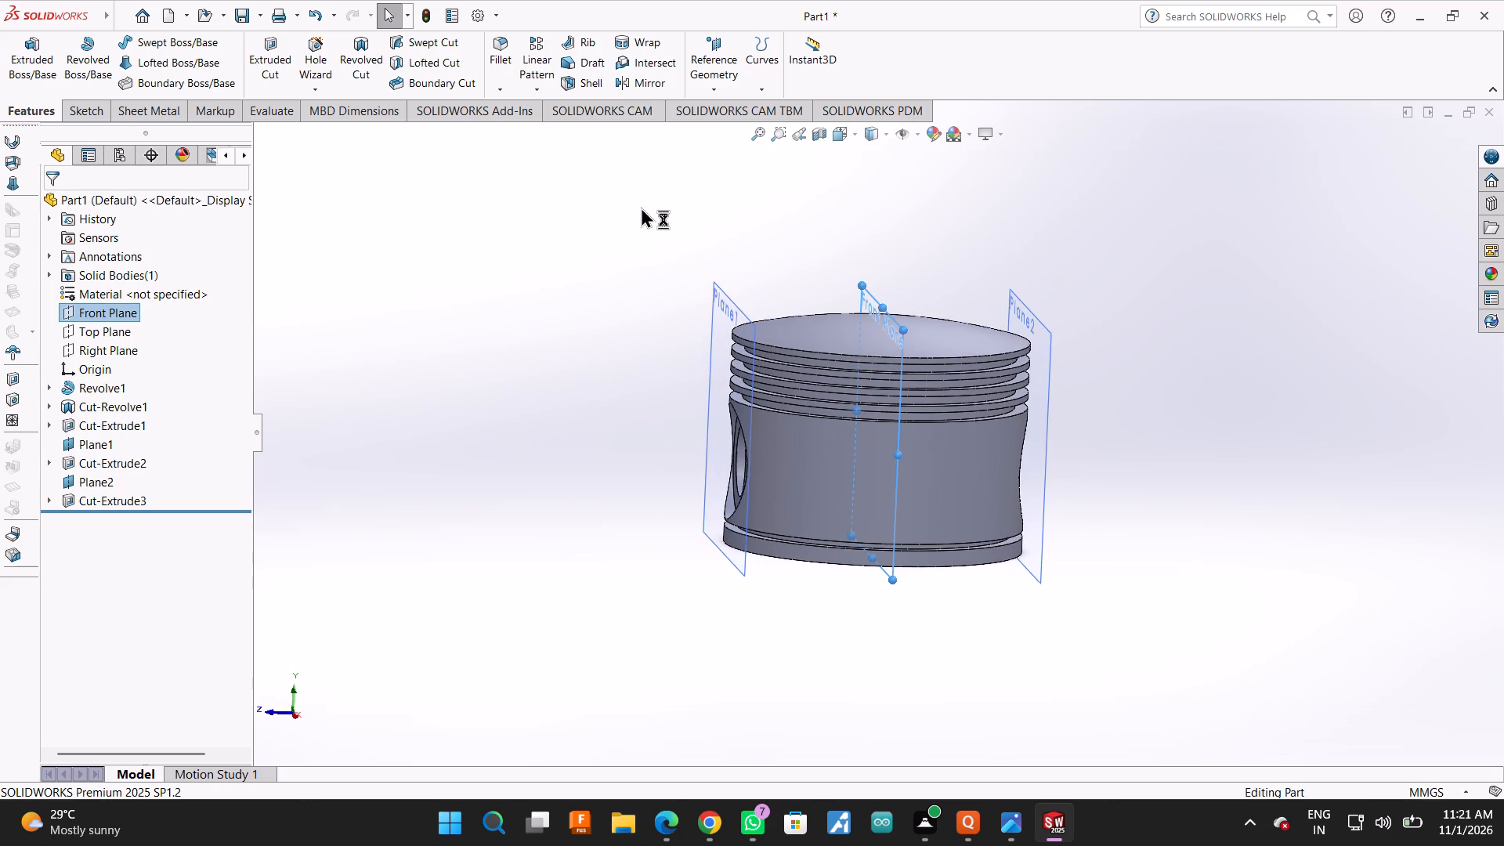
left_click(883, 133)
left_click(871, 211)
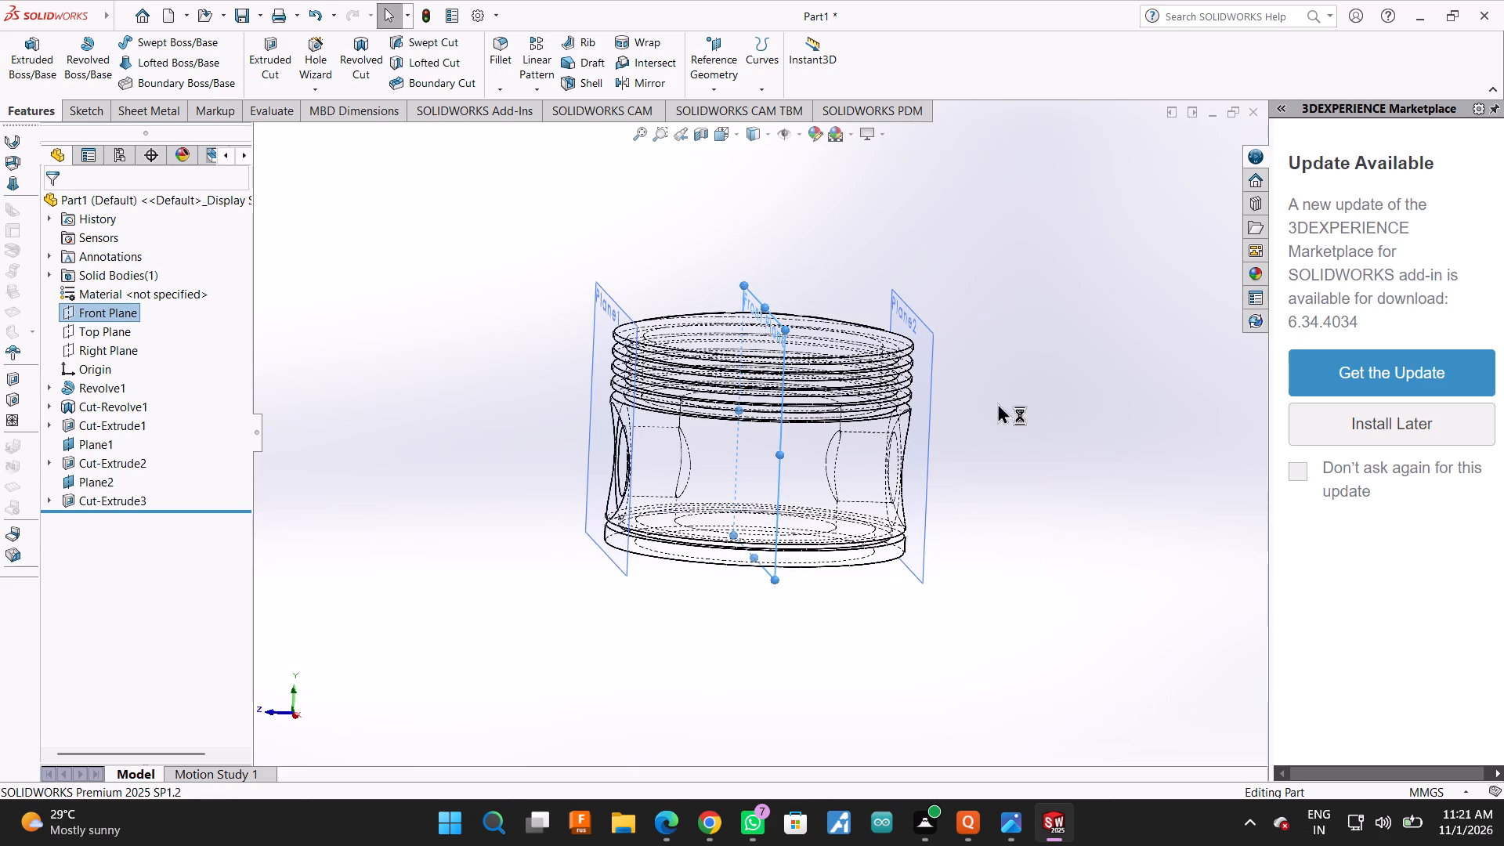
scroll(879, 456, "down", 3)
middle_click_drag(958, 372, 938, 374)
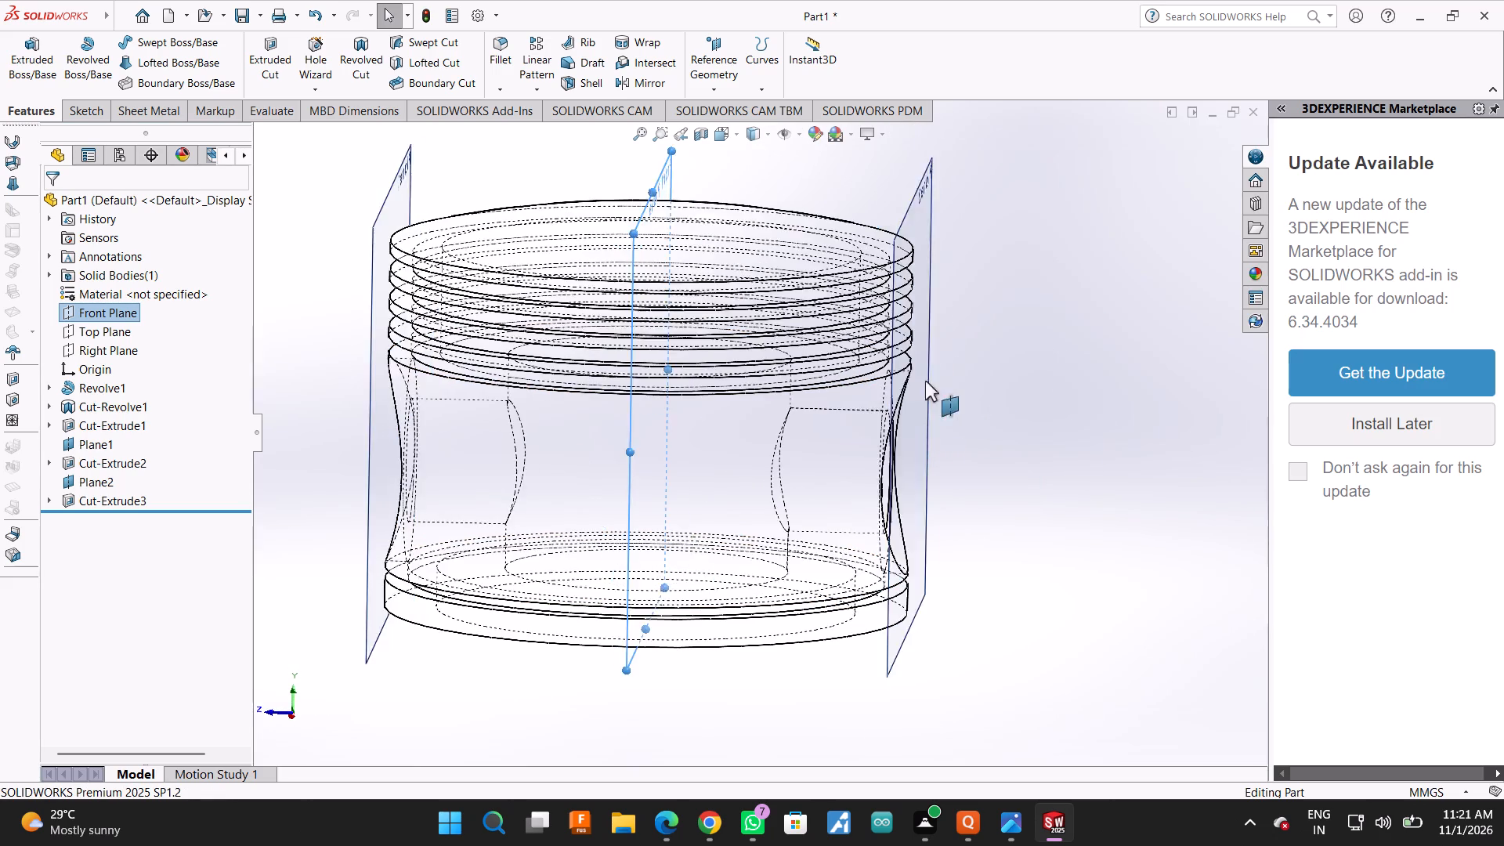
middle_click(925, 381)
middle_click(920, 384)
middle_click_drag(908, 389, 854, 424)
middle_click_drag(854, 424, 960, 374)
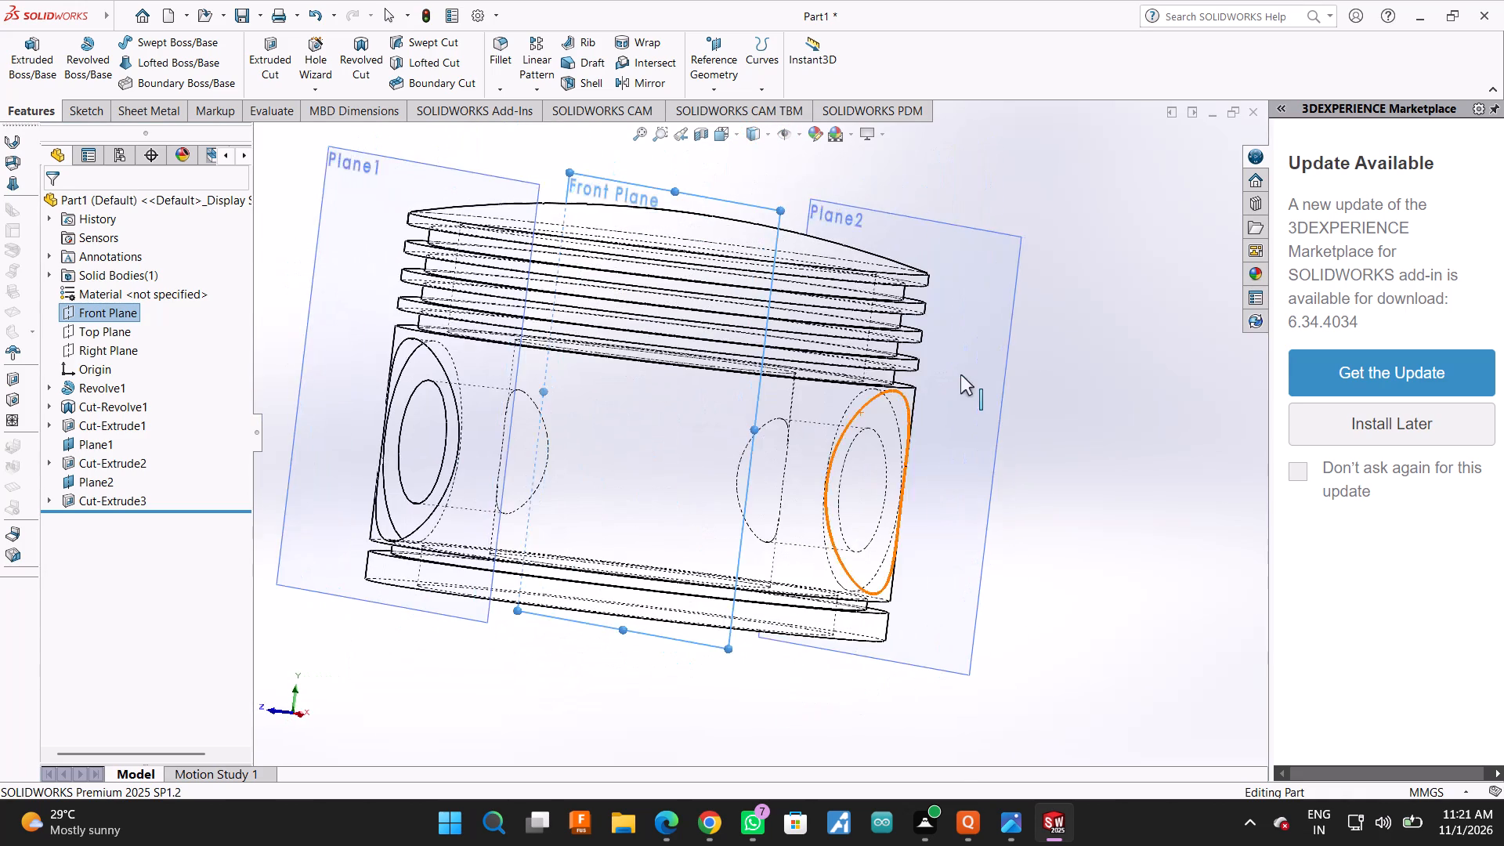
scroll(960, 374, "up", 2)
middle_click_drag(974, 363, 841, 386)
middle_click_drag(827, 391, 906, 358)
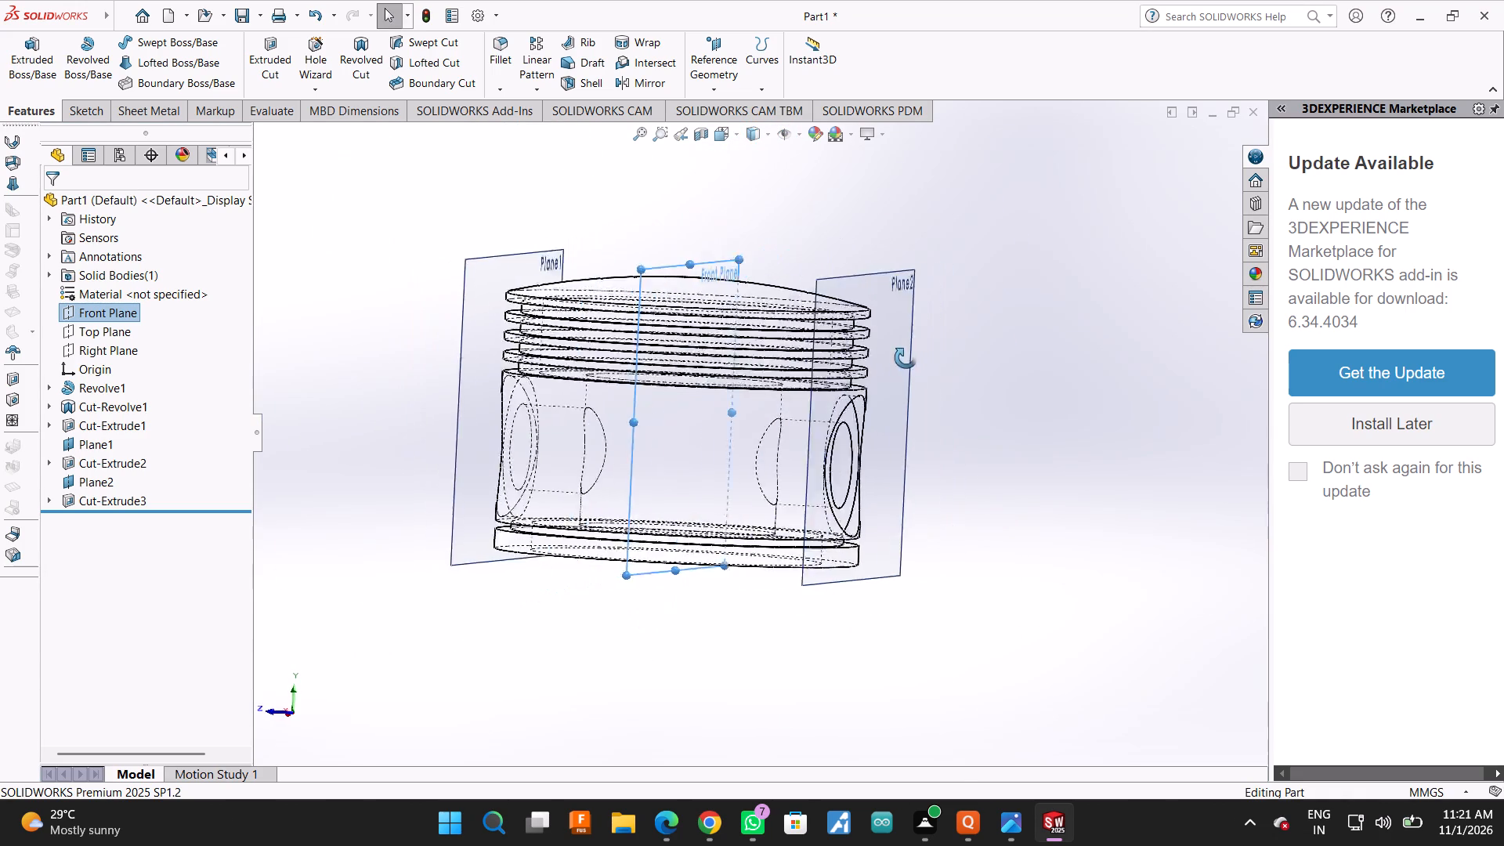
middle_click_drag(906, 358, 911, 356)
scroll(930, 344, "up", 1)
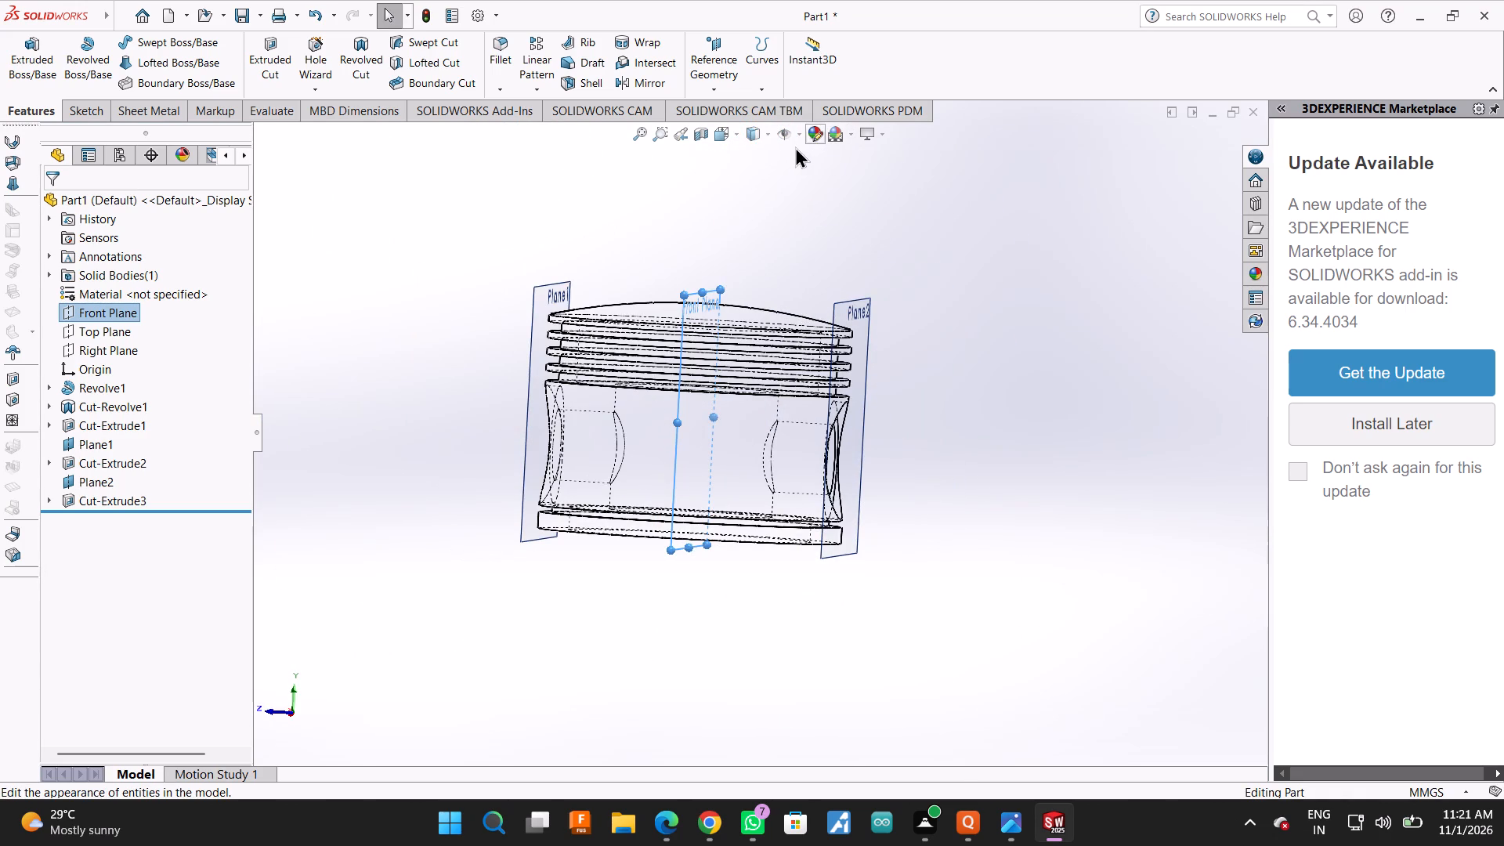
left_click(770, 143)
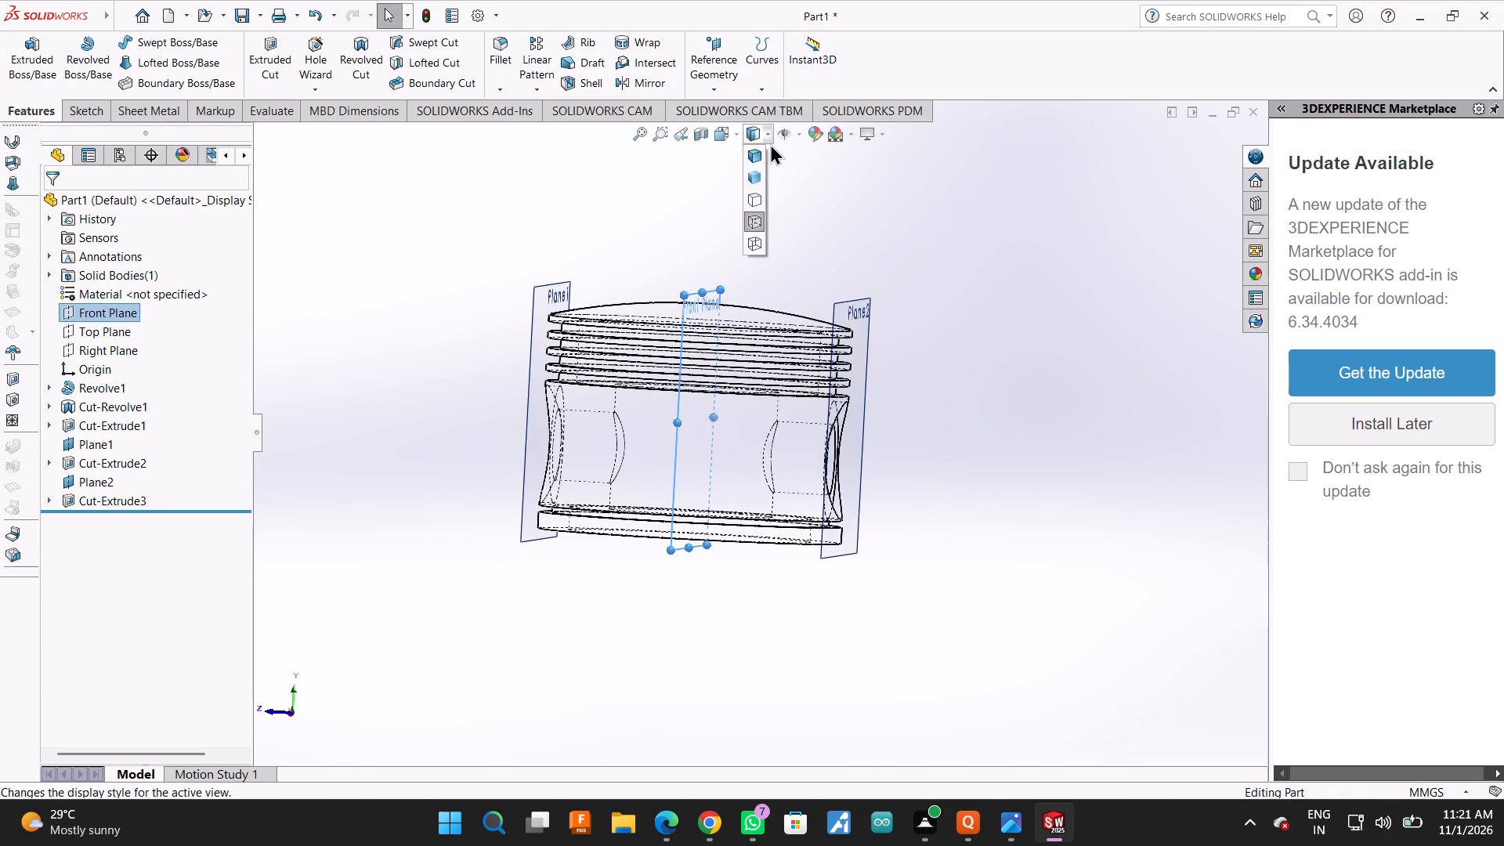
left_click(753, 154)
scroll(768, 265, "up", 2)
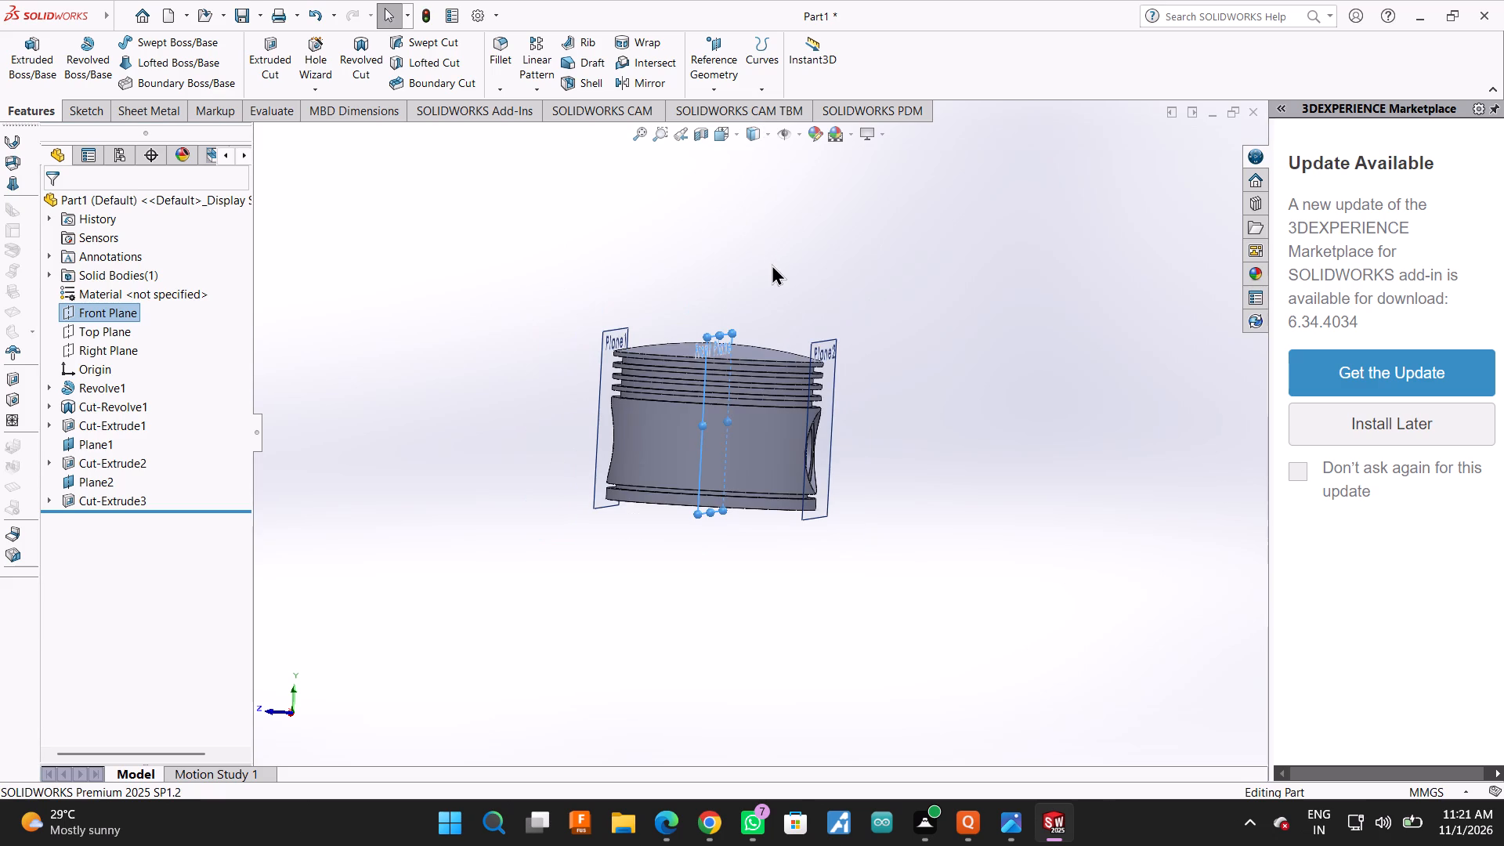
middle_click(617, 243)
Preview sections of the piston through the Top Plane and the Right Plane, and close the section view.
left_click(707, 140)
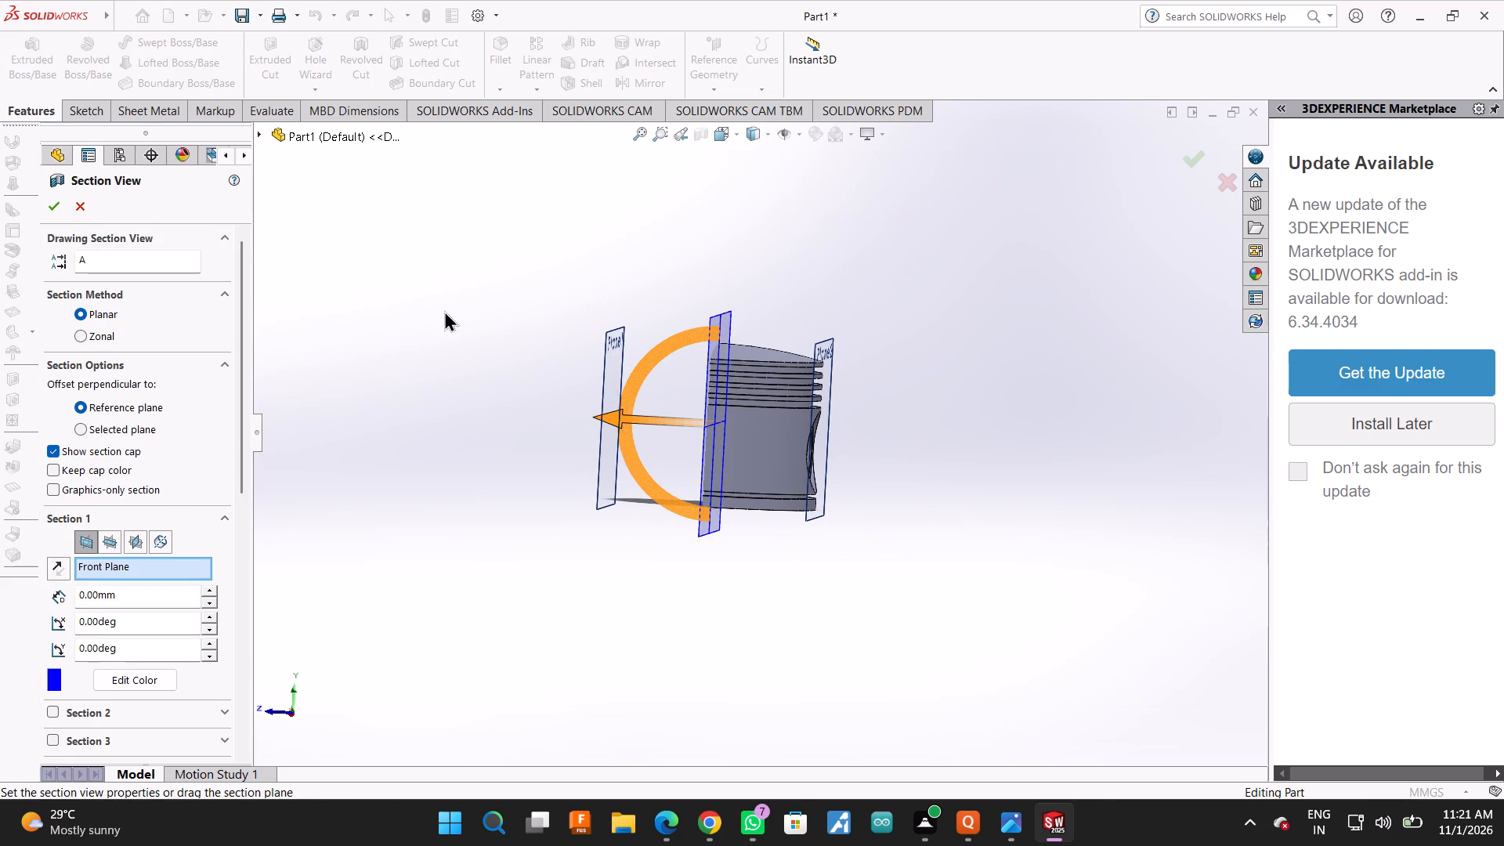
left_click(110, 544)
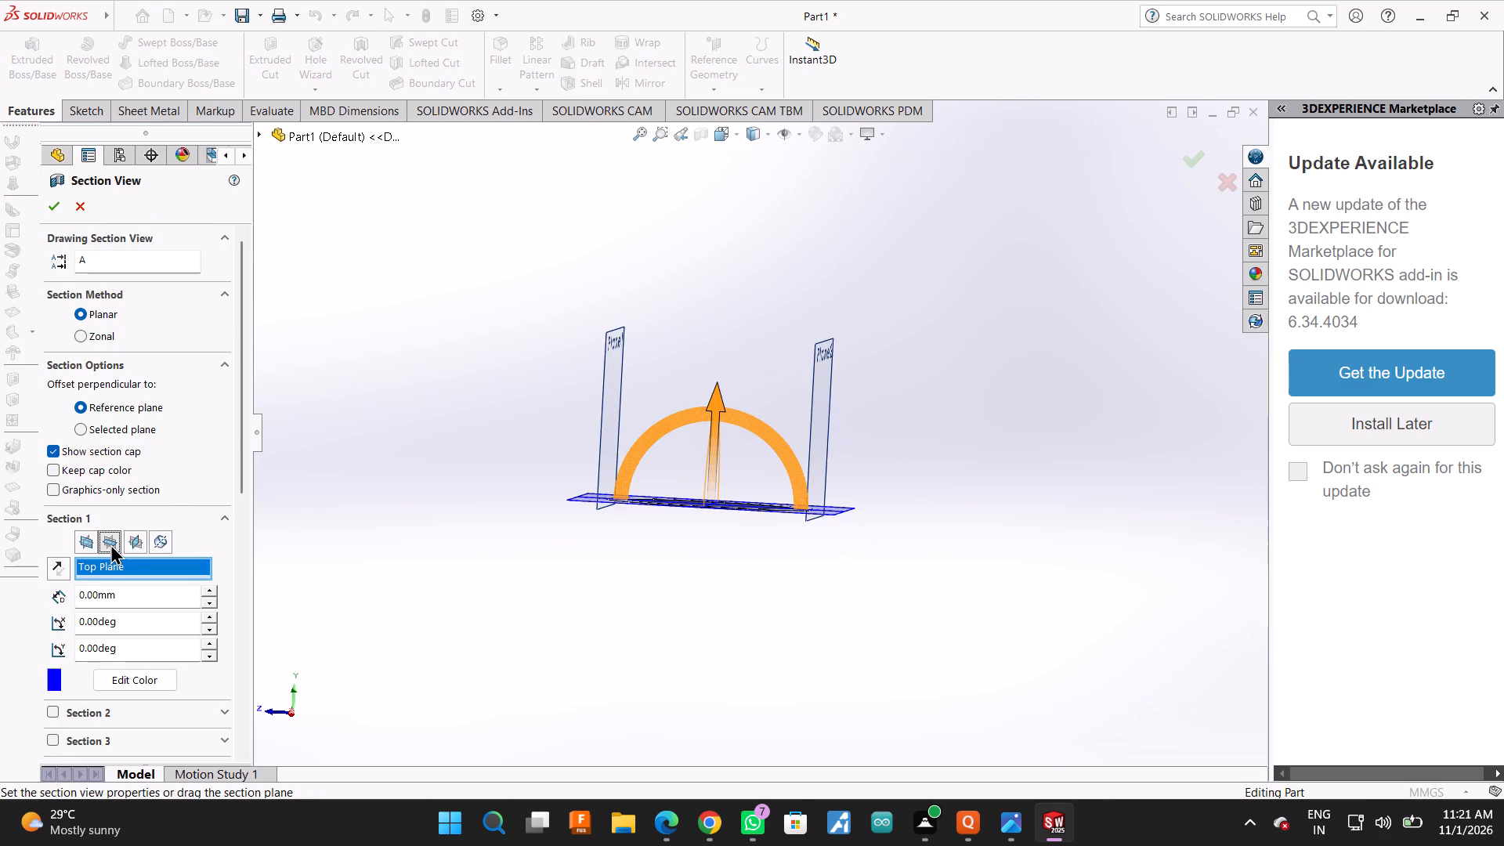
left_click(135, 541)
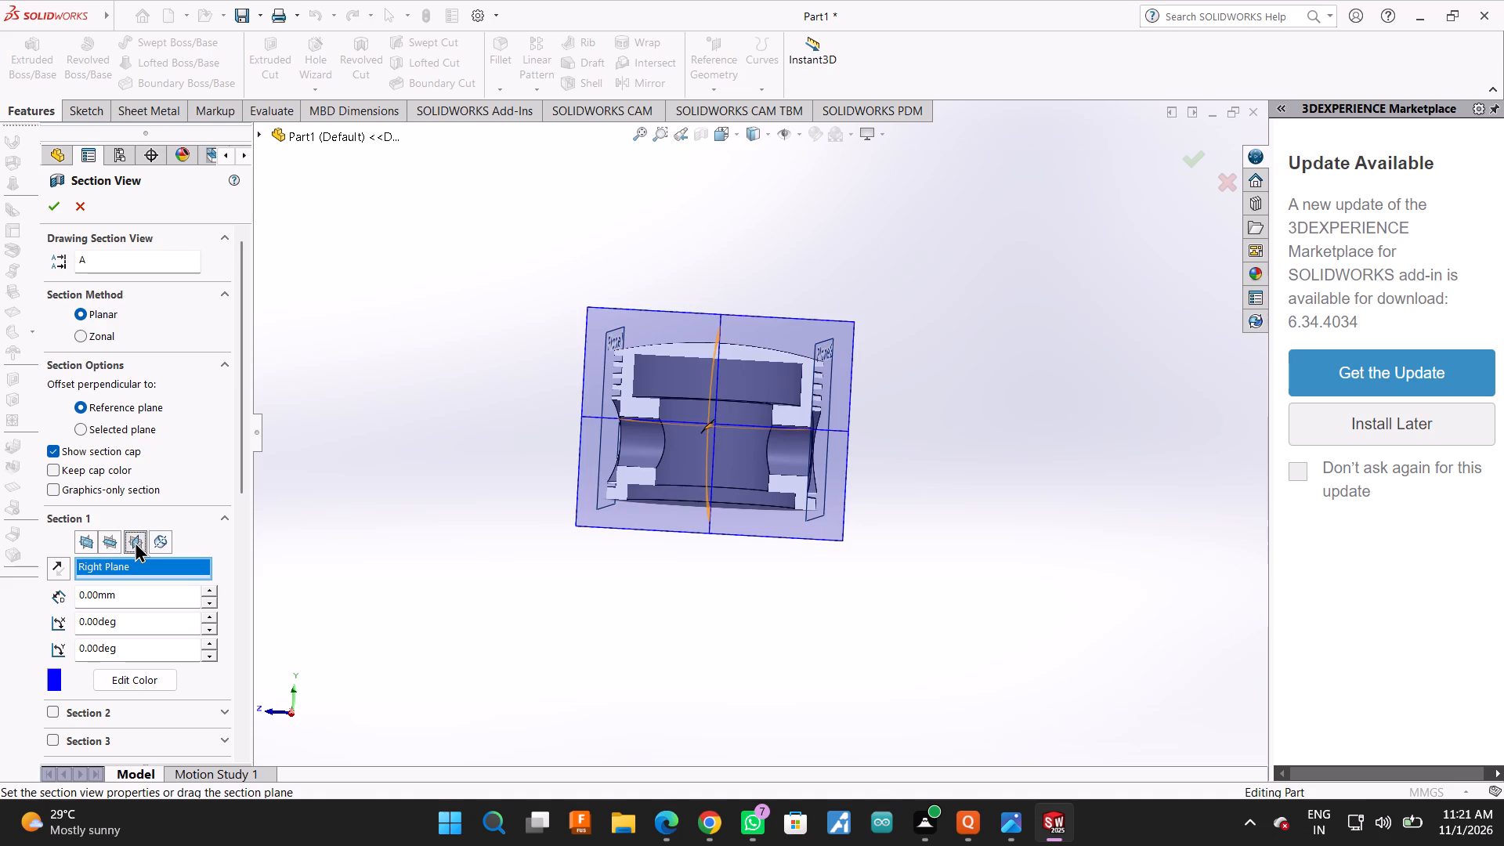
scroll(656, 226, "down", 2)
scroll(525, 273, "down", 1)
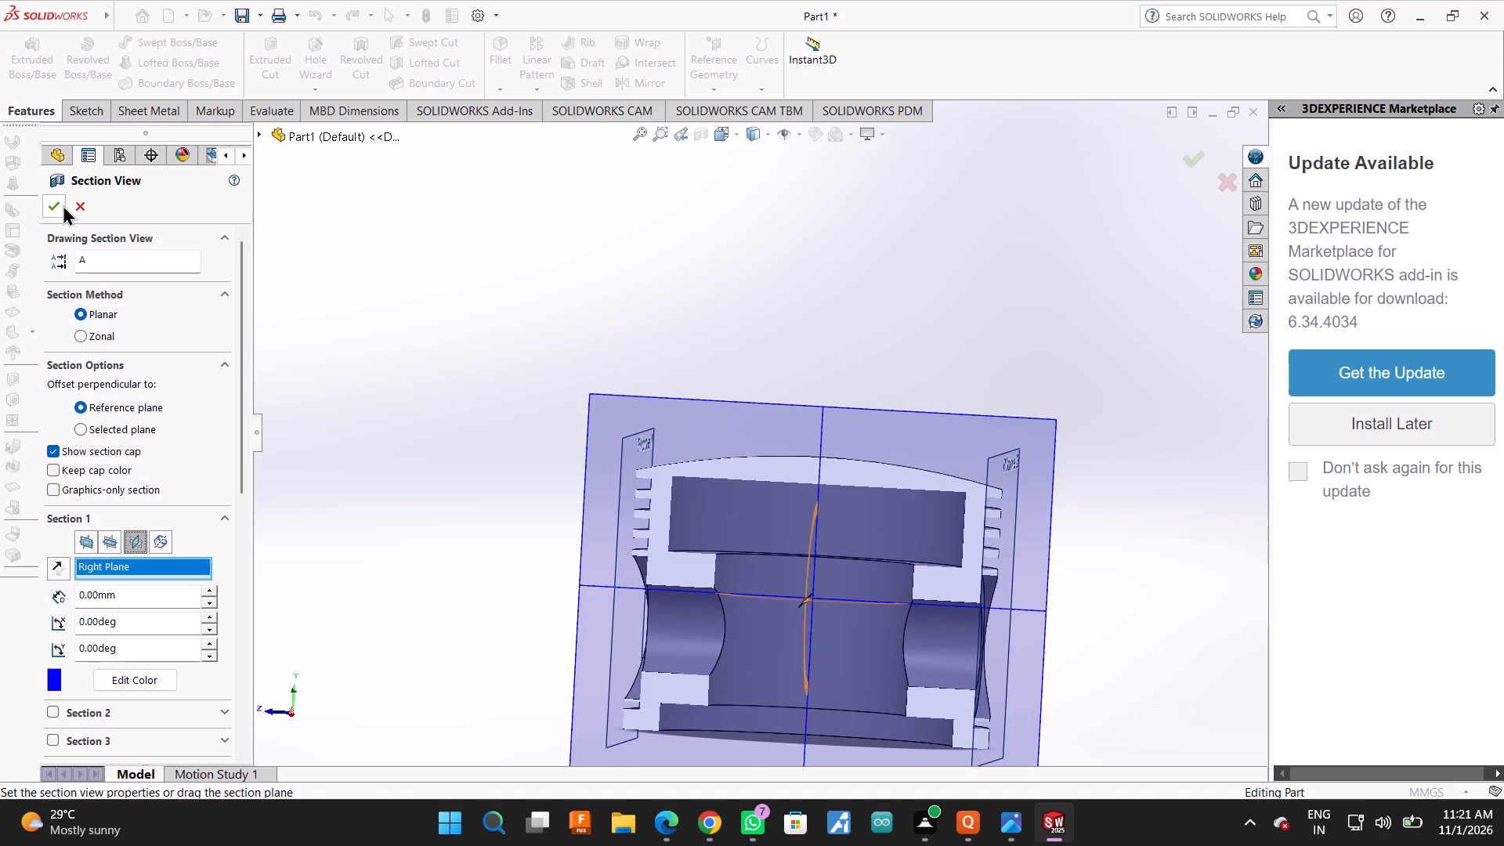
left_click(74, 208)
Hide the reference planes Plane2 and Plane1.
left_click(100, 482)
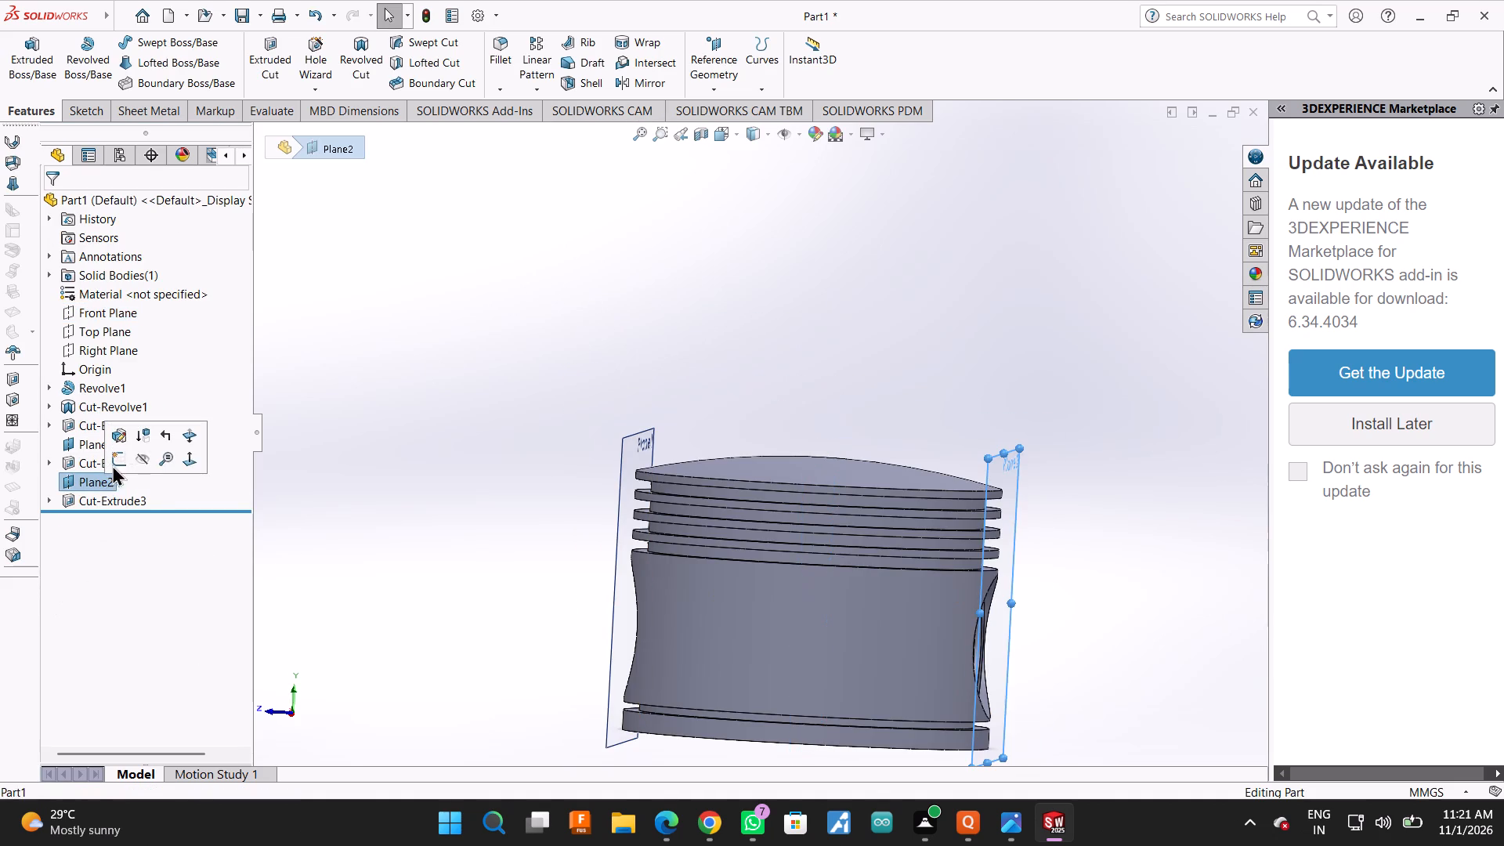
left_click(141, 457)
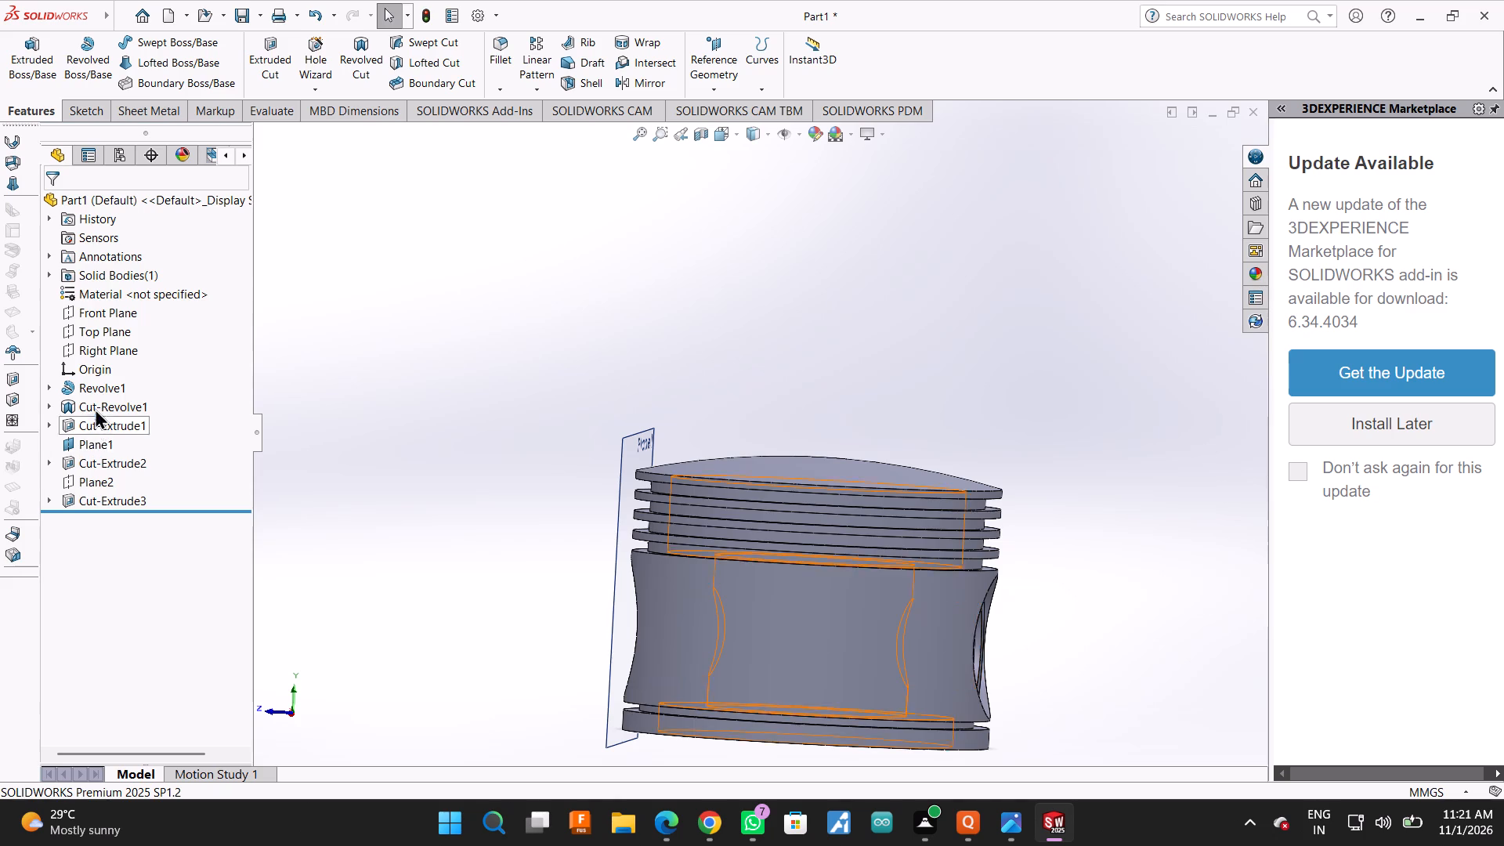
left_click(99, 441)
left_click(139, 415)
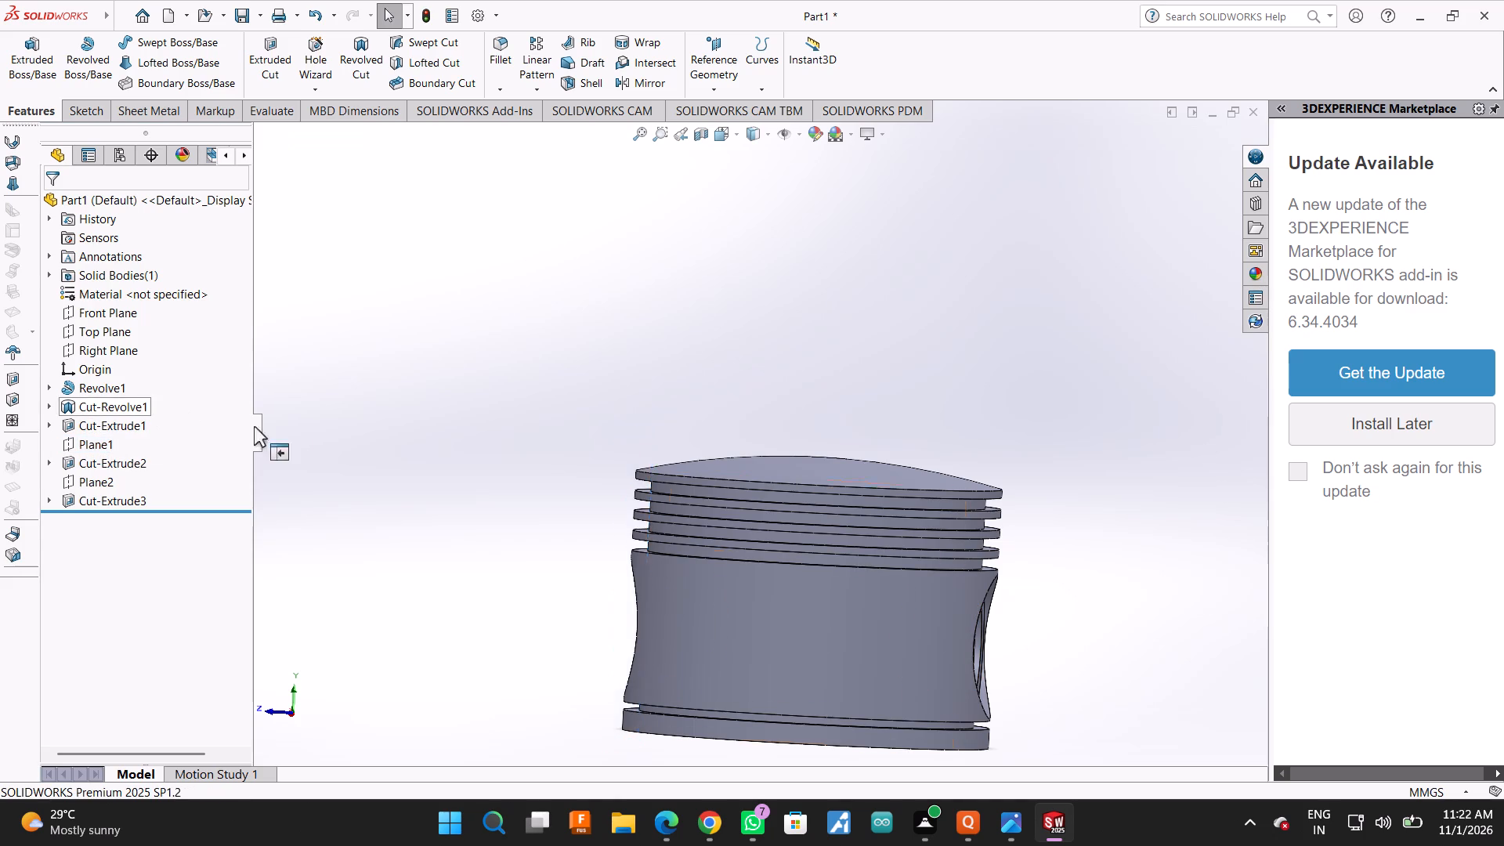
Examine the pin hole and recesses in a Right Plane section, viewed normal to the plane and obliquely, and close the section.
scroll(313, 430, "up", 2)
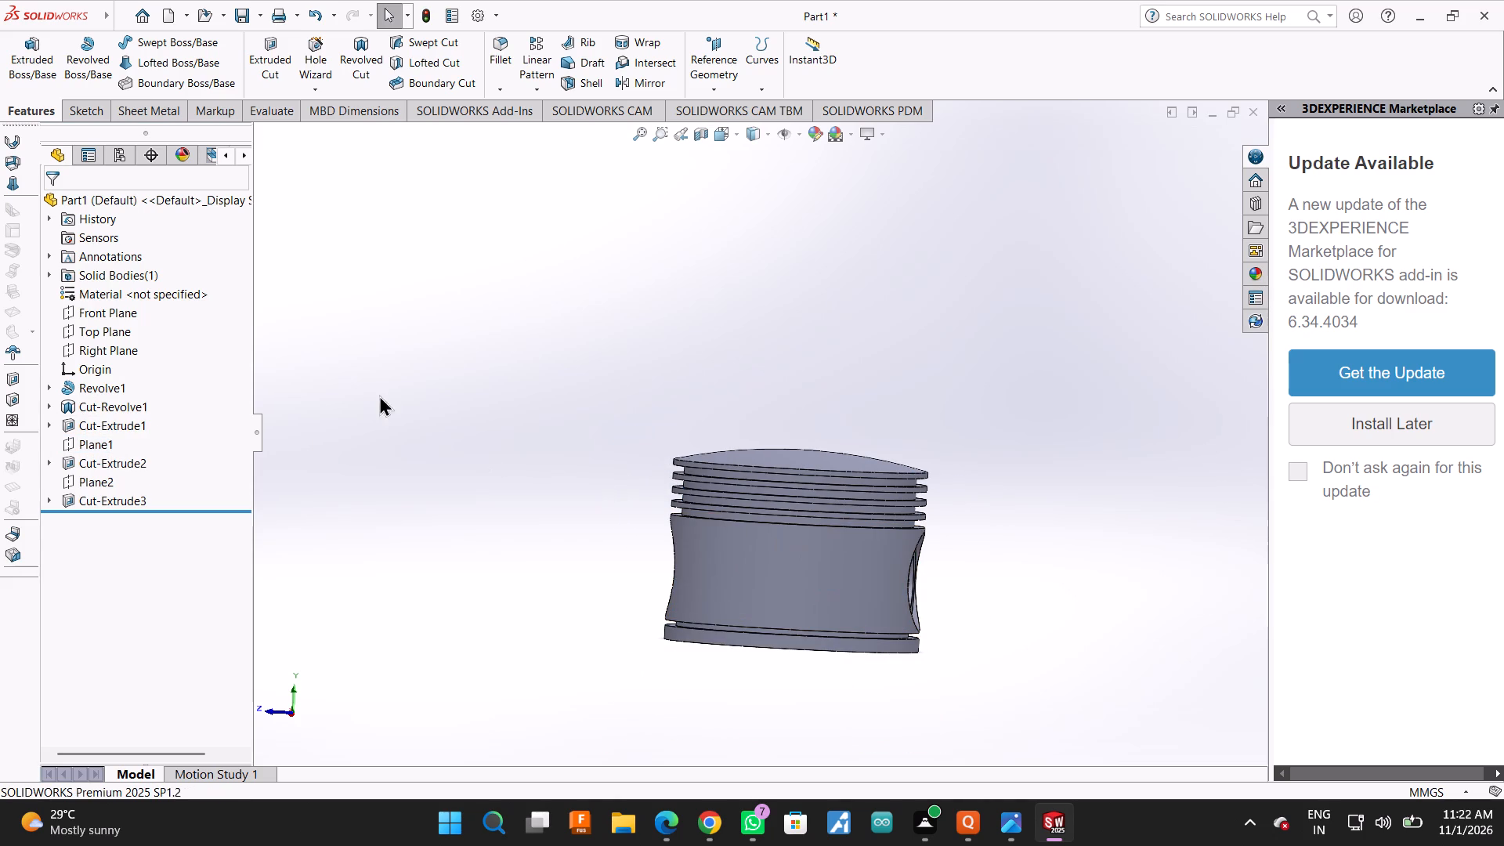
left_click(101, 313)
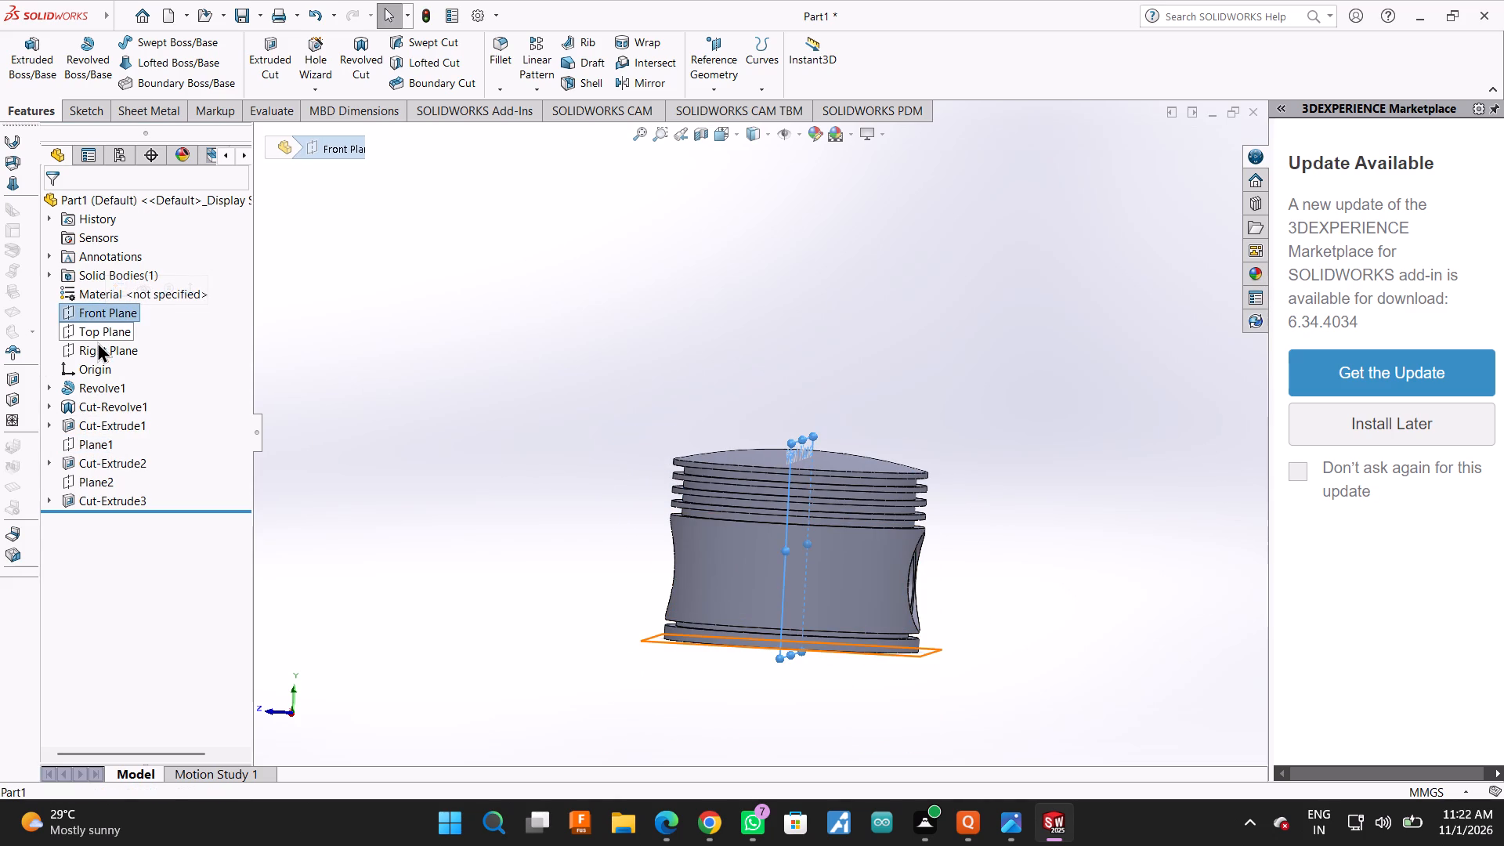
left_click(97, 342)
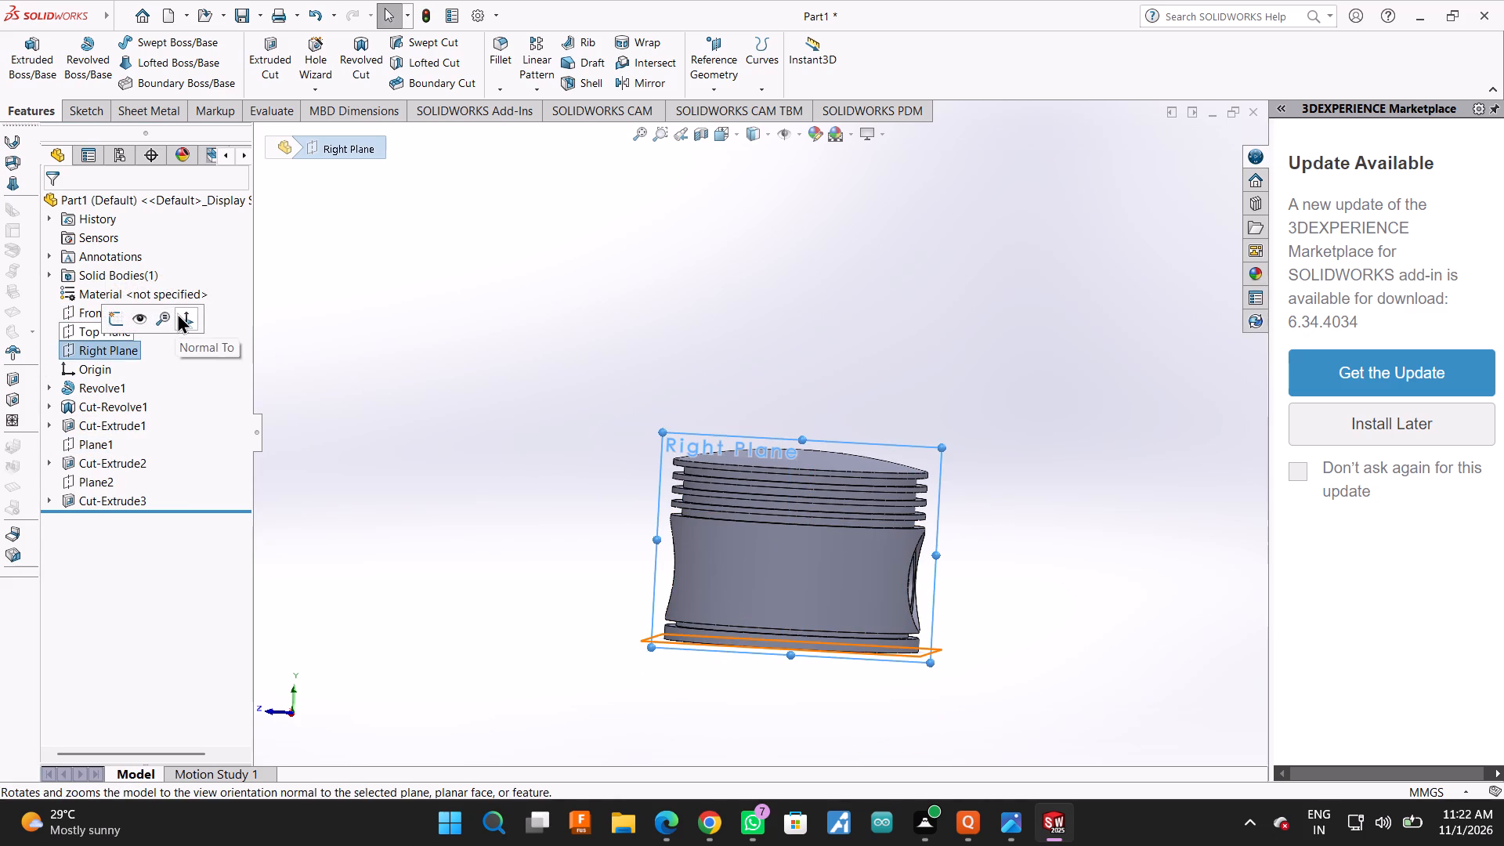
left_click(178, 313)
scroll(441, 446, "up", 2)
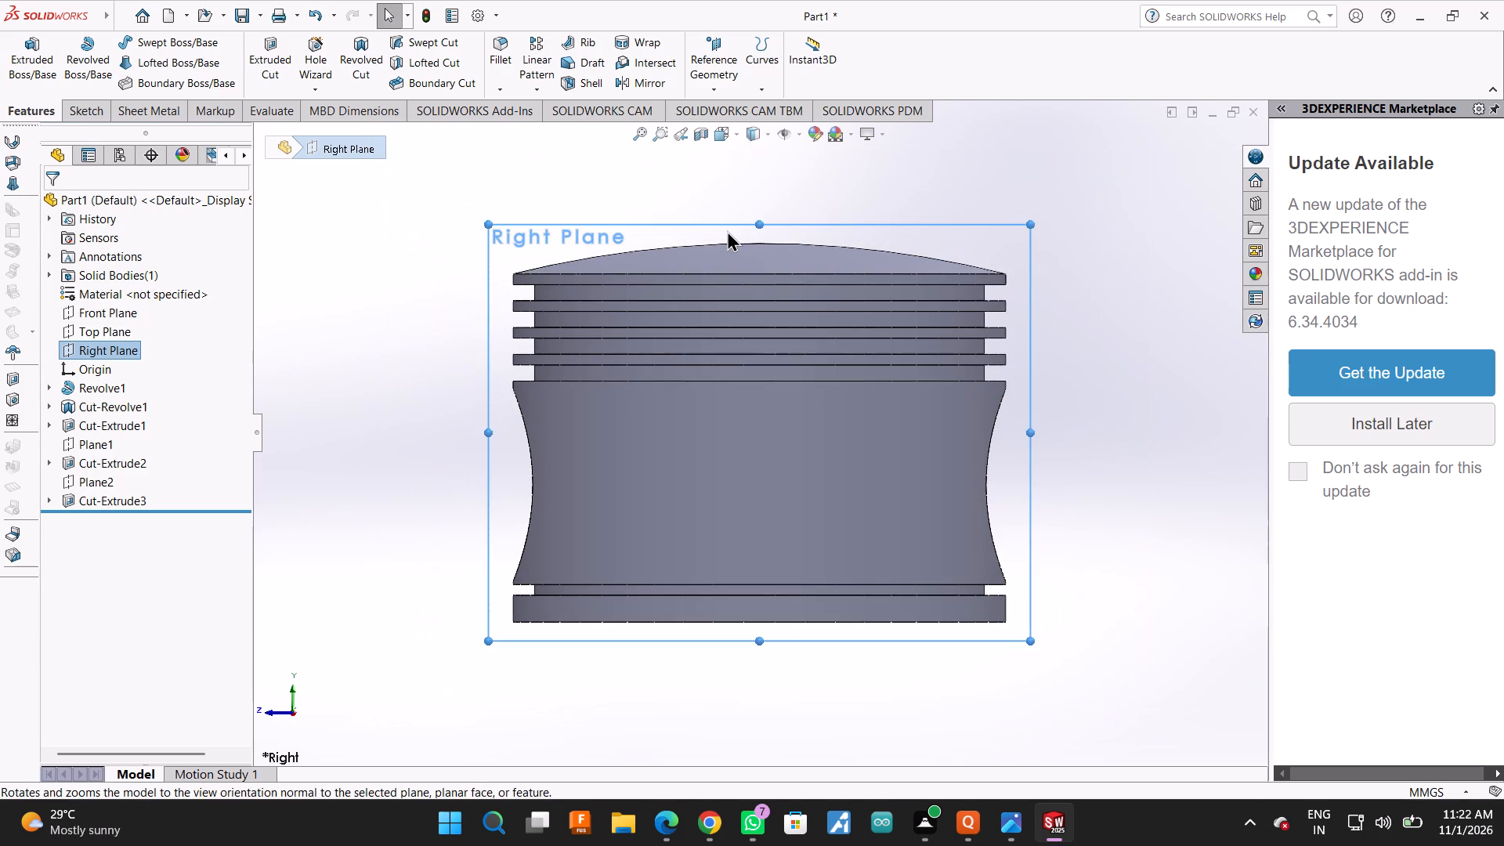
left_click(702, 123)
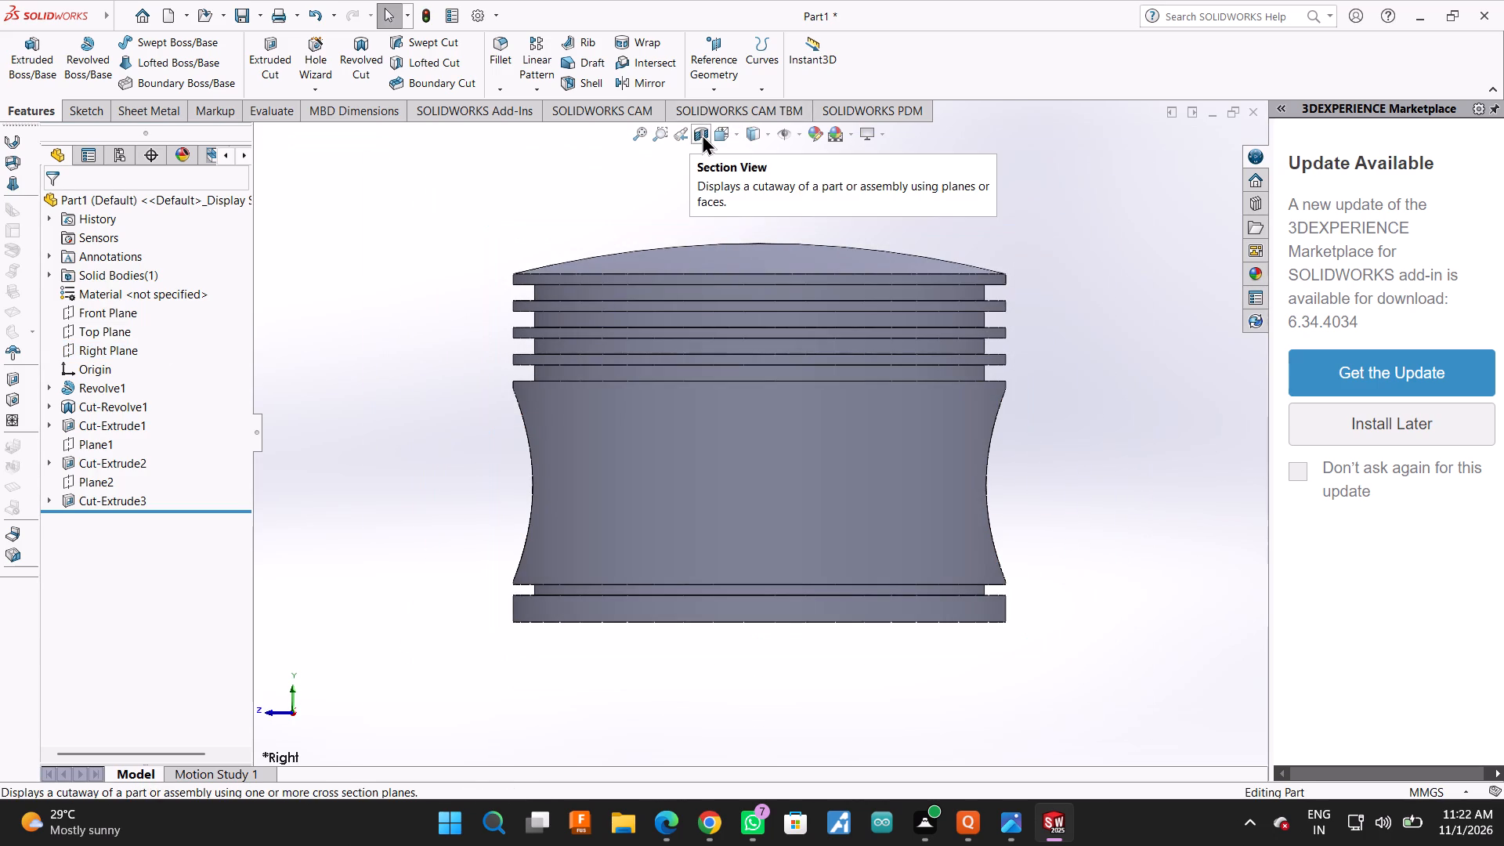
left_click(702, 134)
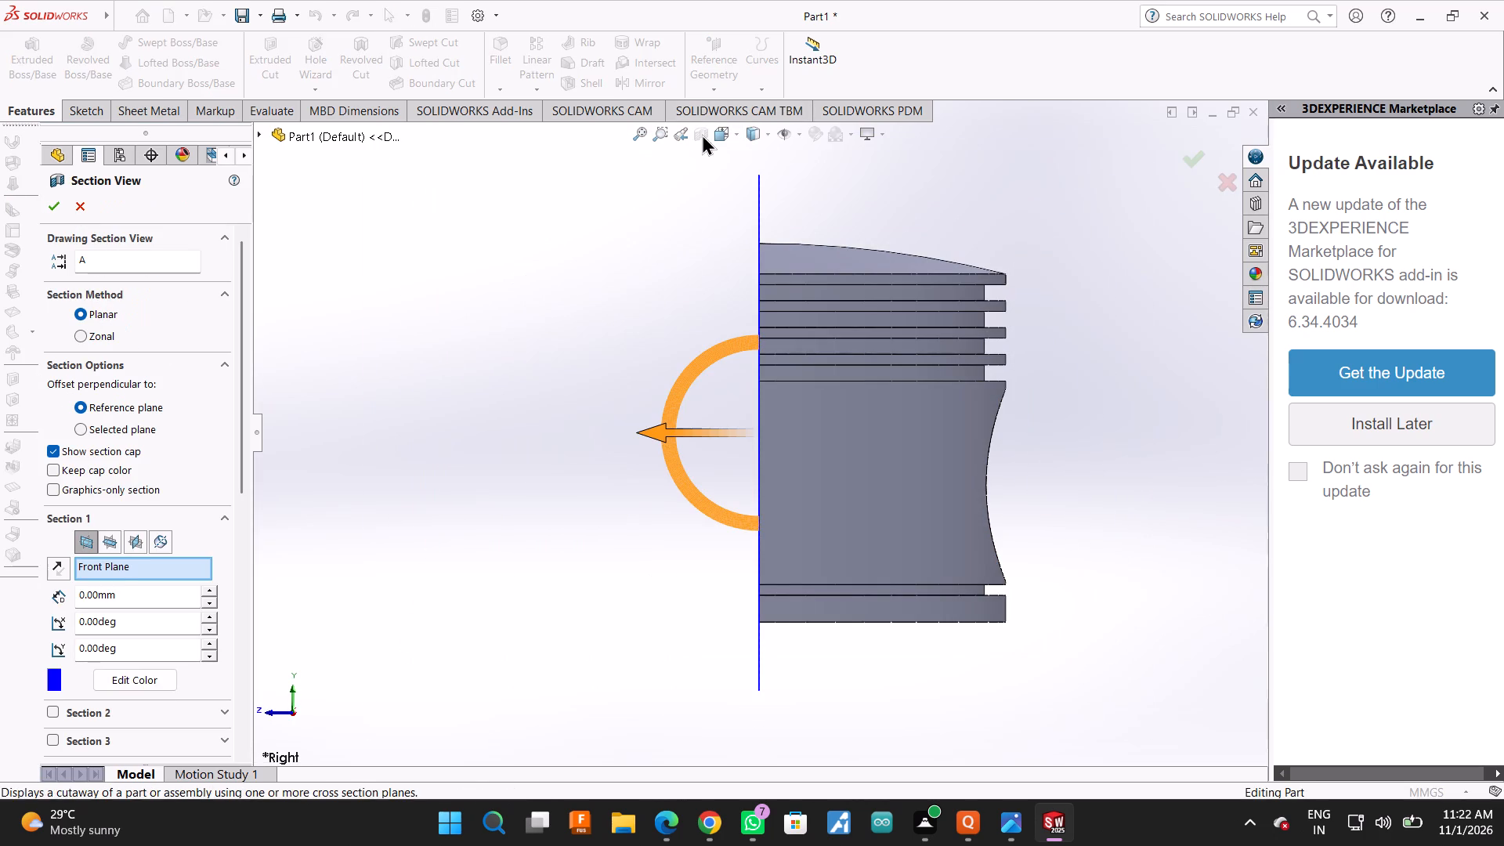
left_click(136, 541)
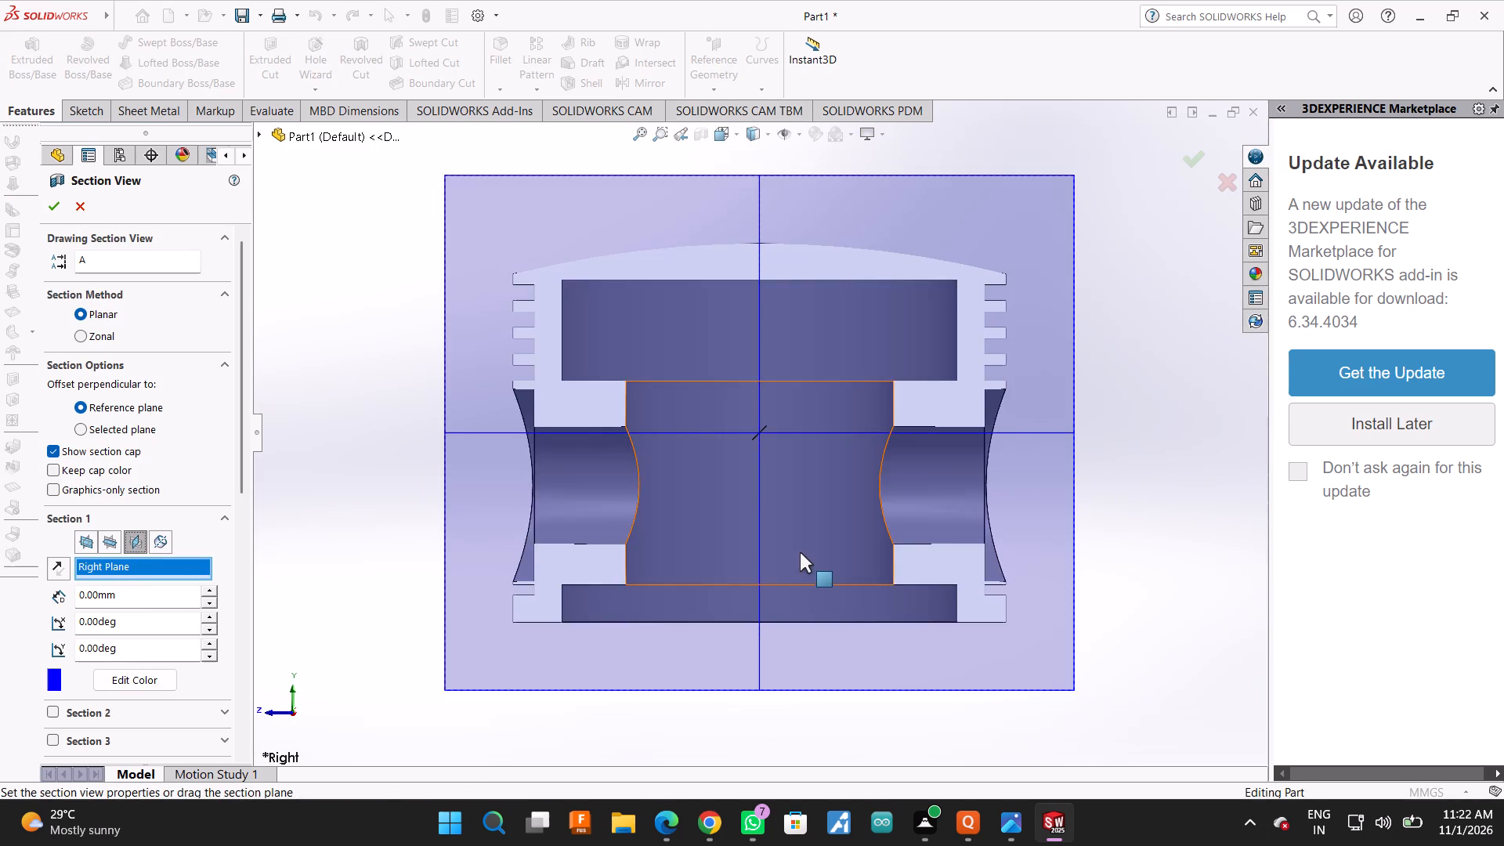
scroll(800, 552, "up", 2)
scroll(802, 551, "down", 1)
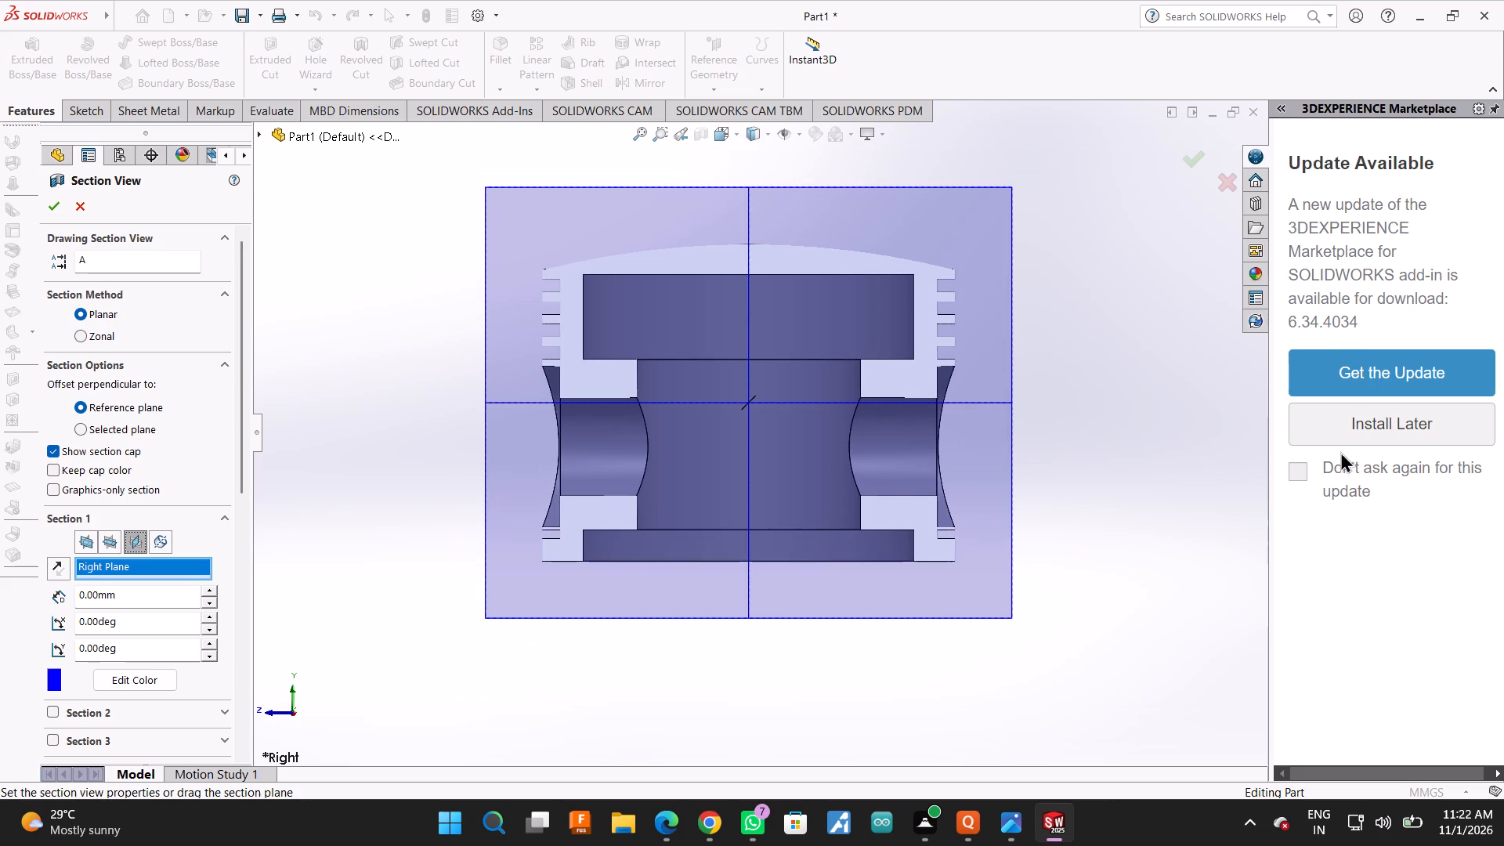
left_click_drag(1270, 541, 1503, 501)
middle_click_drag(1238, 410, 1157, 462)
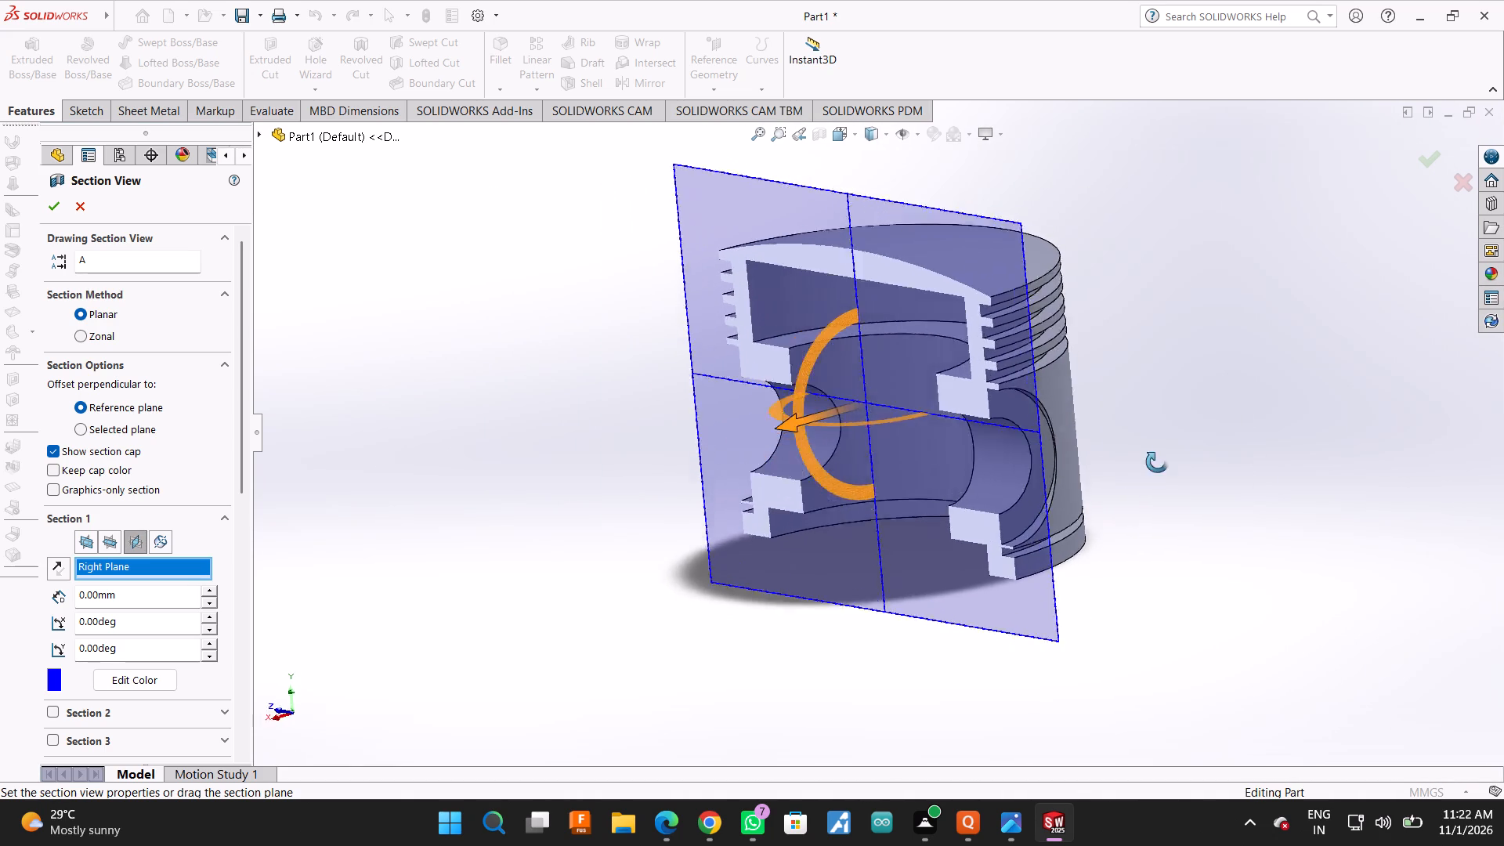
middle_click_drag(1157, 462, 1225, 454)
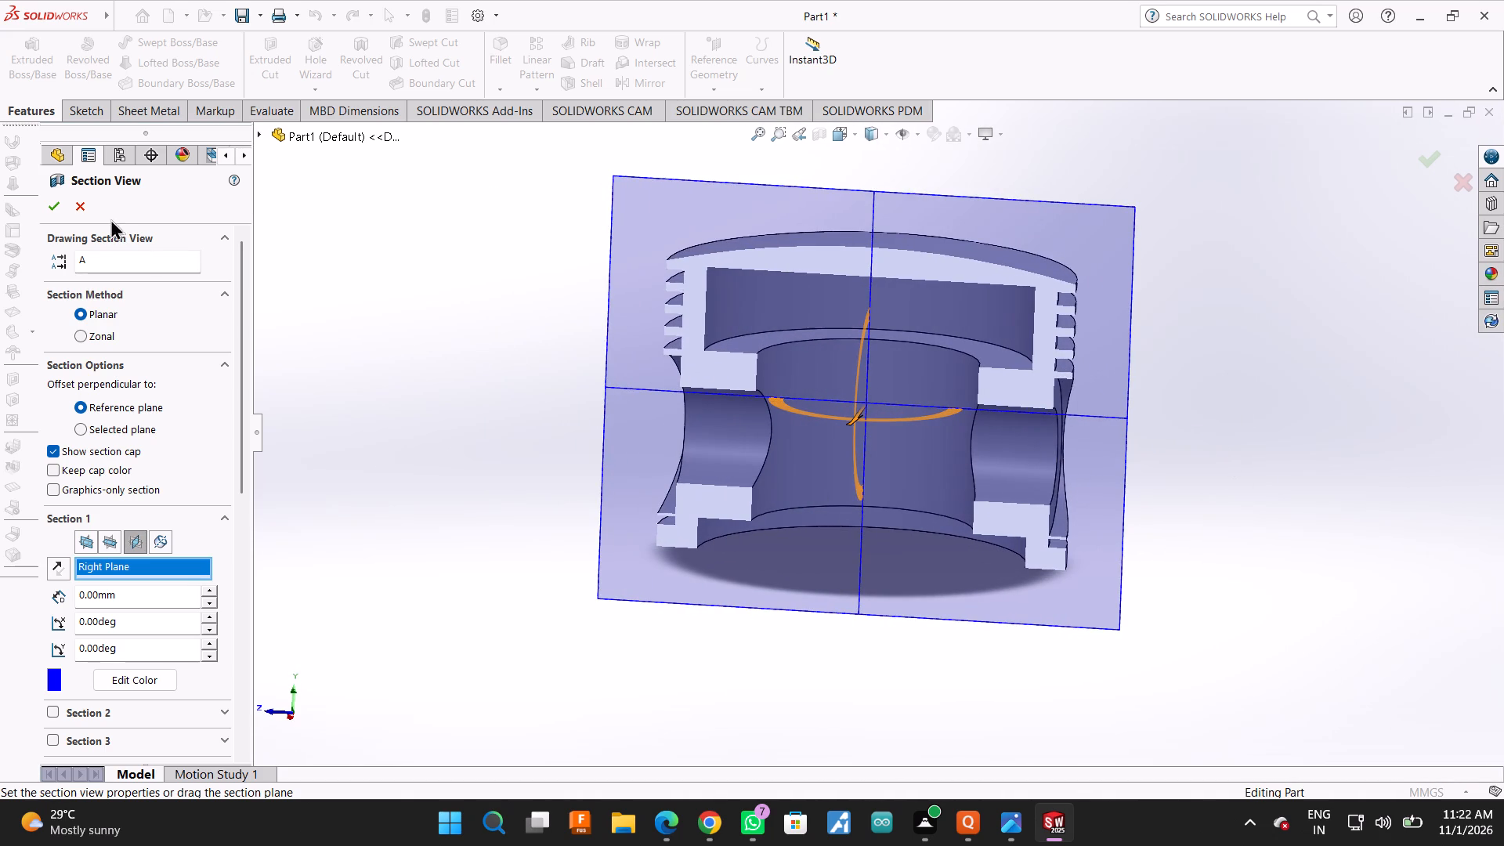
left_click(70, 212)
Orient the piston to the isometric view with the task pane collapsed.
key("space")
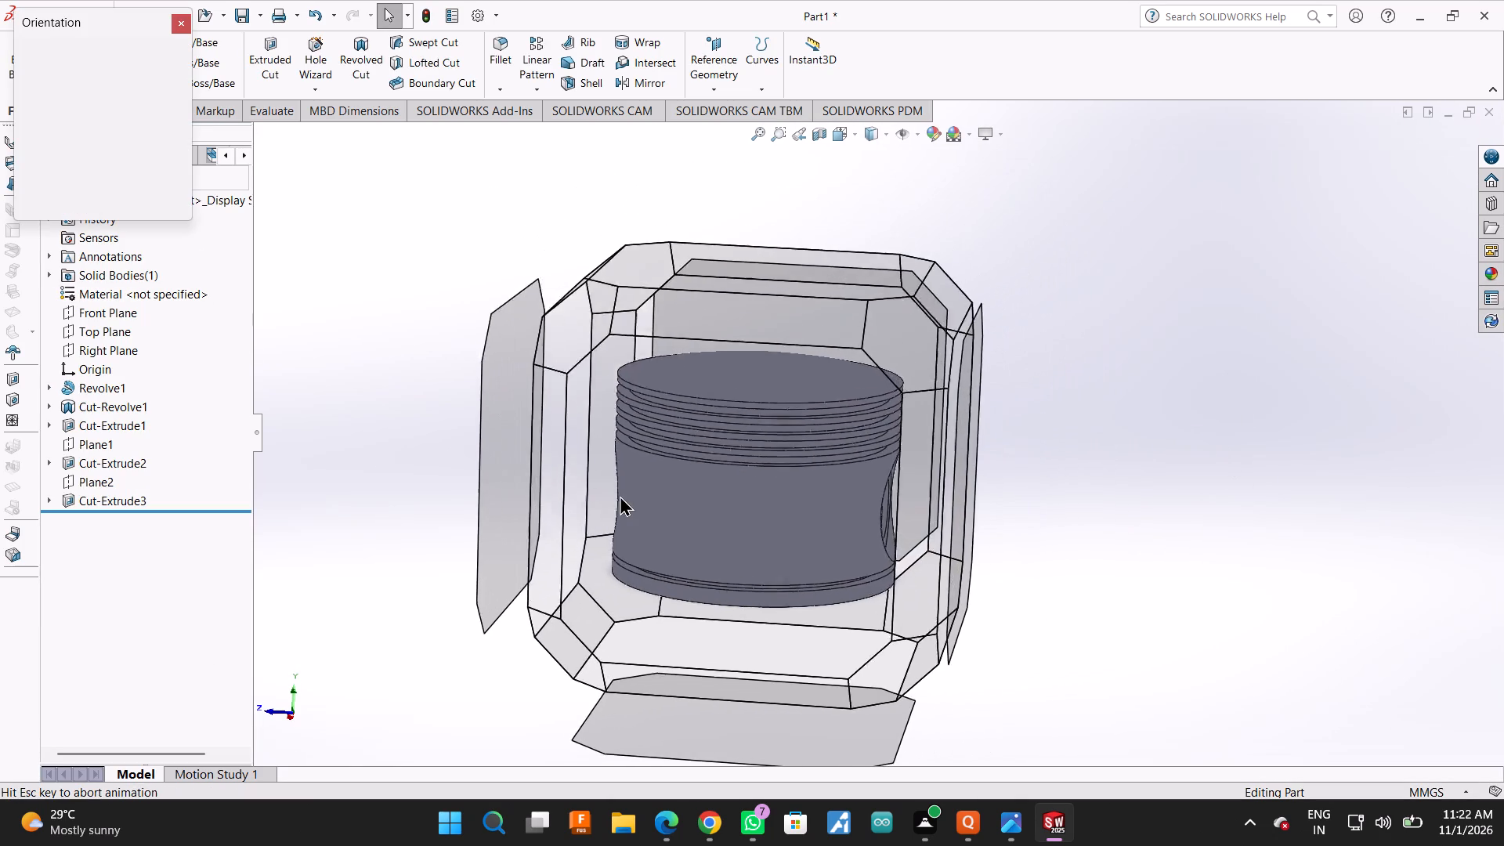
left_click(169, 78)
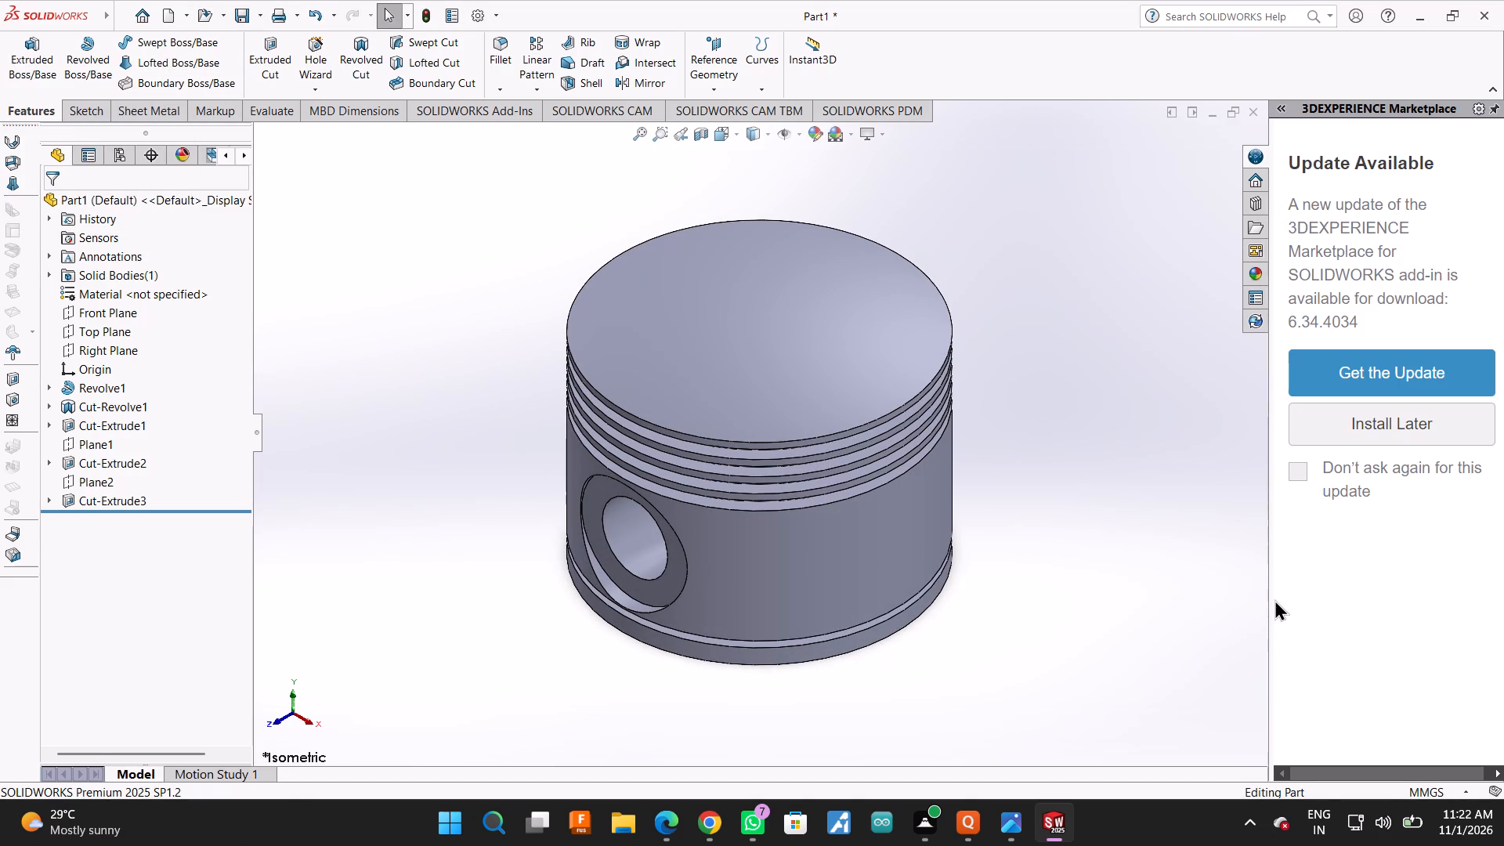
left_click(1266, 597)
left_click_drag(1271, 596, 1503, 595)
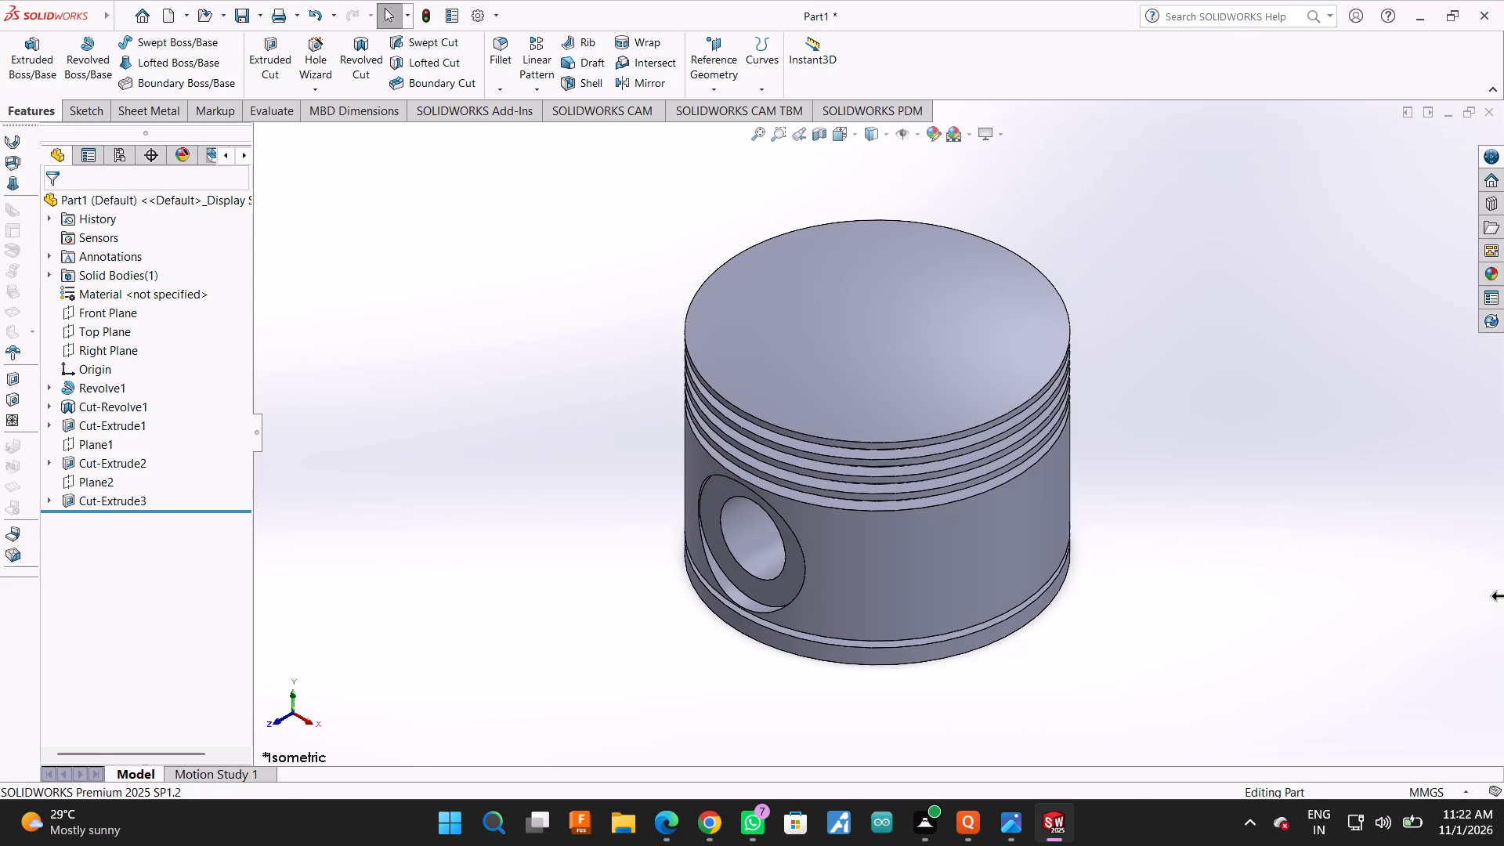
Save the part as IC_Engine_Piston in the SYMBIOSIS folder.
key("ctrl+s")
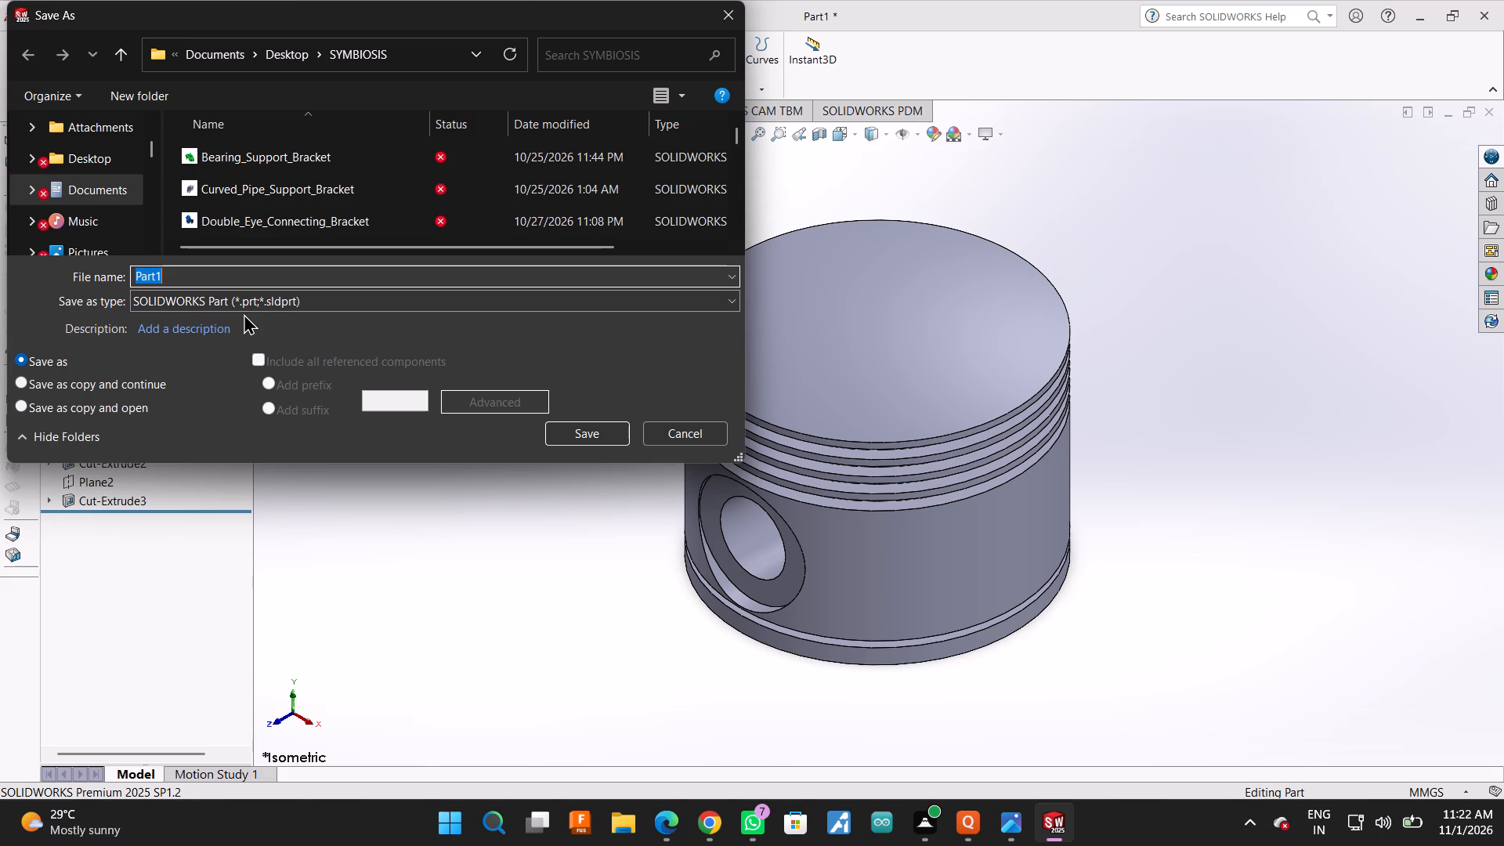
key("ctrl+v")
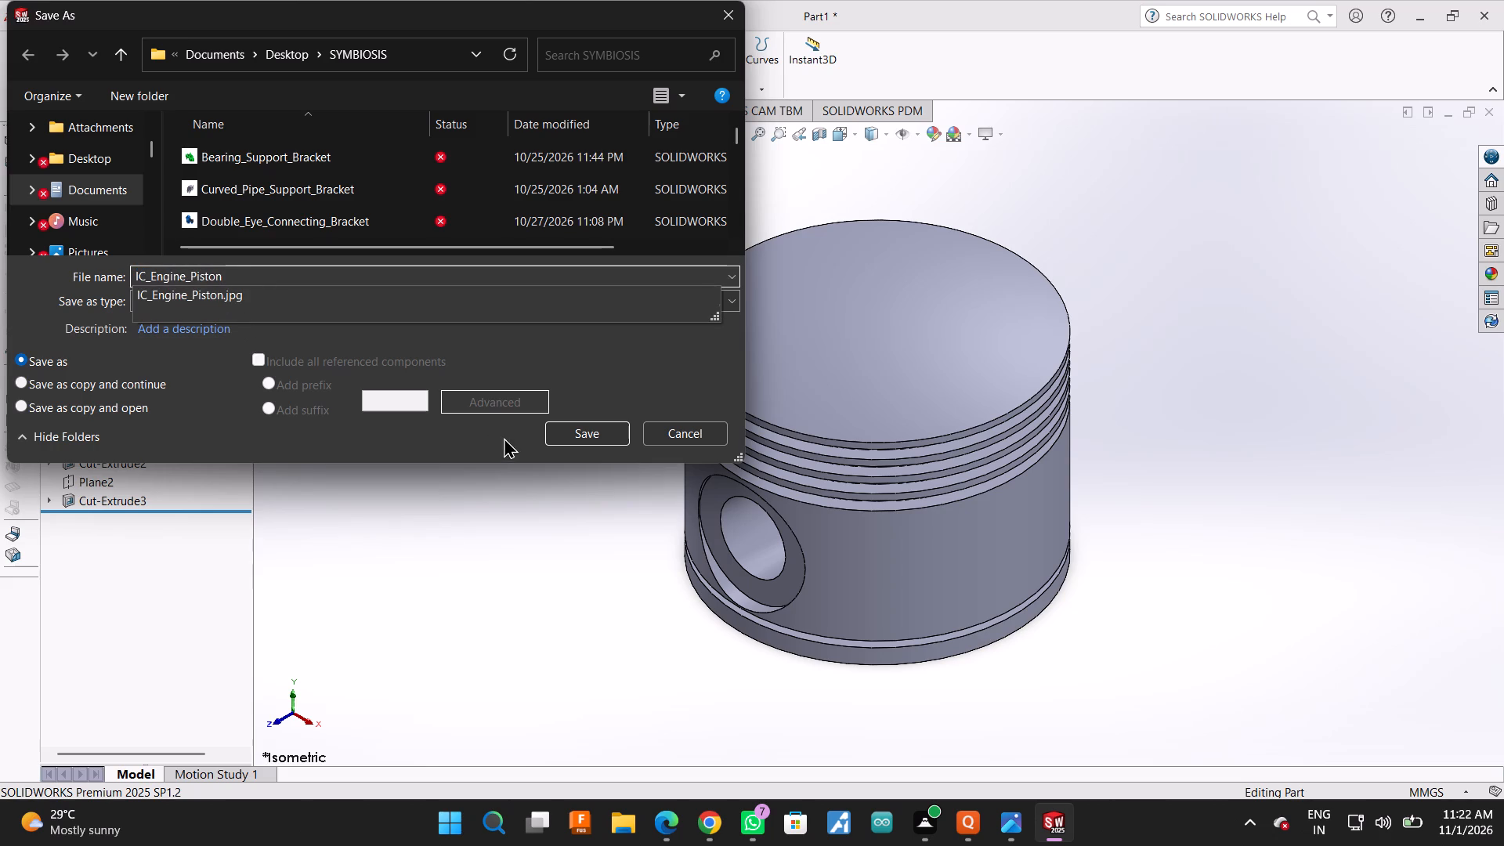
left_click(556, 430)
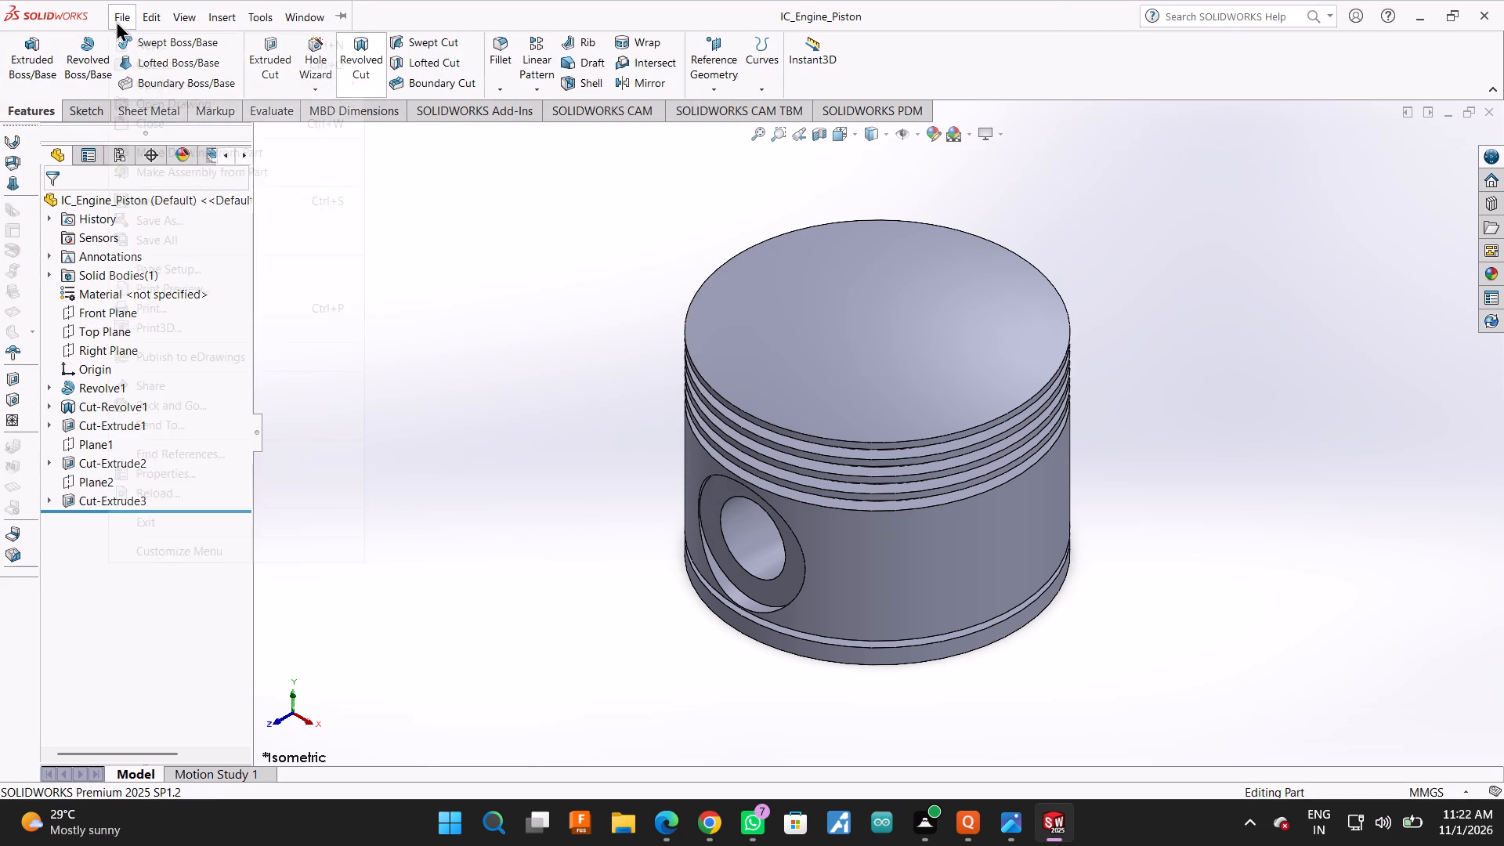
Save a copy of the piston as the PDF IC_Engine_Piston in the SYMBIOSIS folder.
left_click(1329, 412)
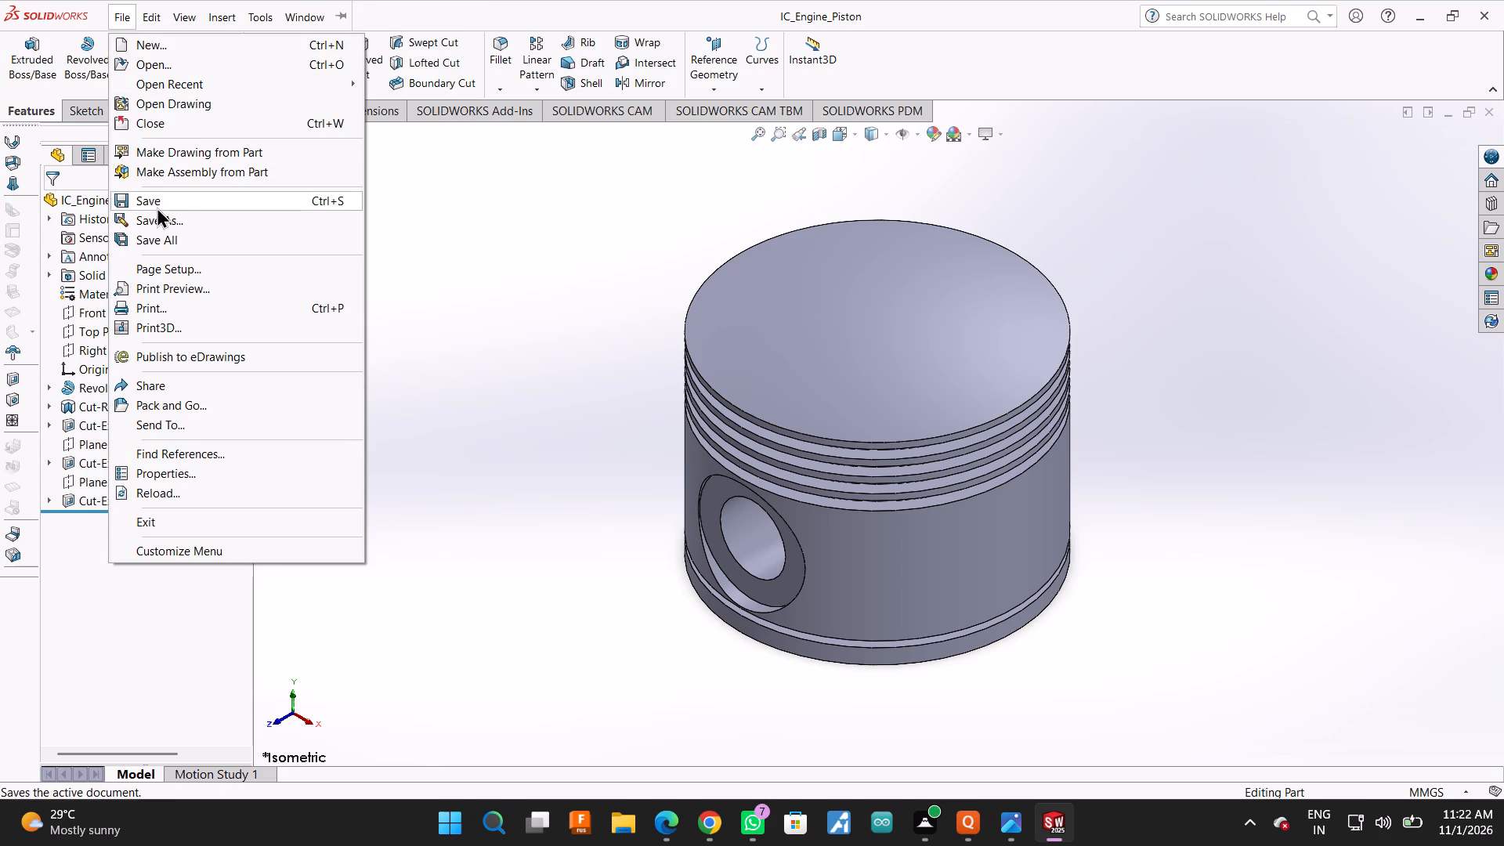
left_click(157, 212)
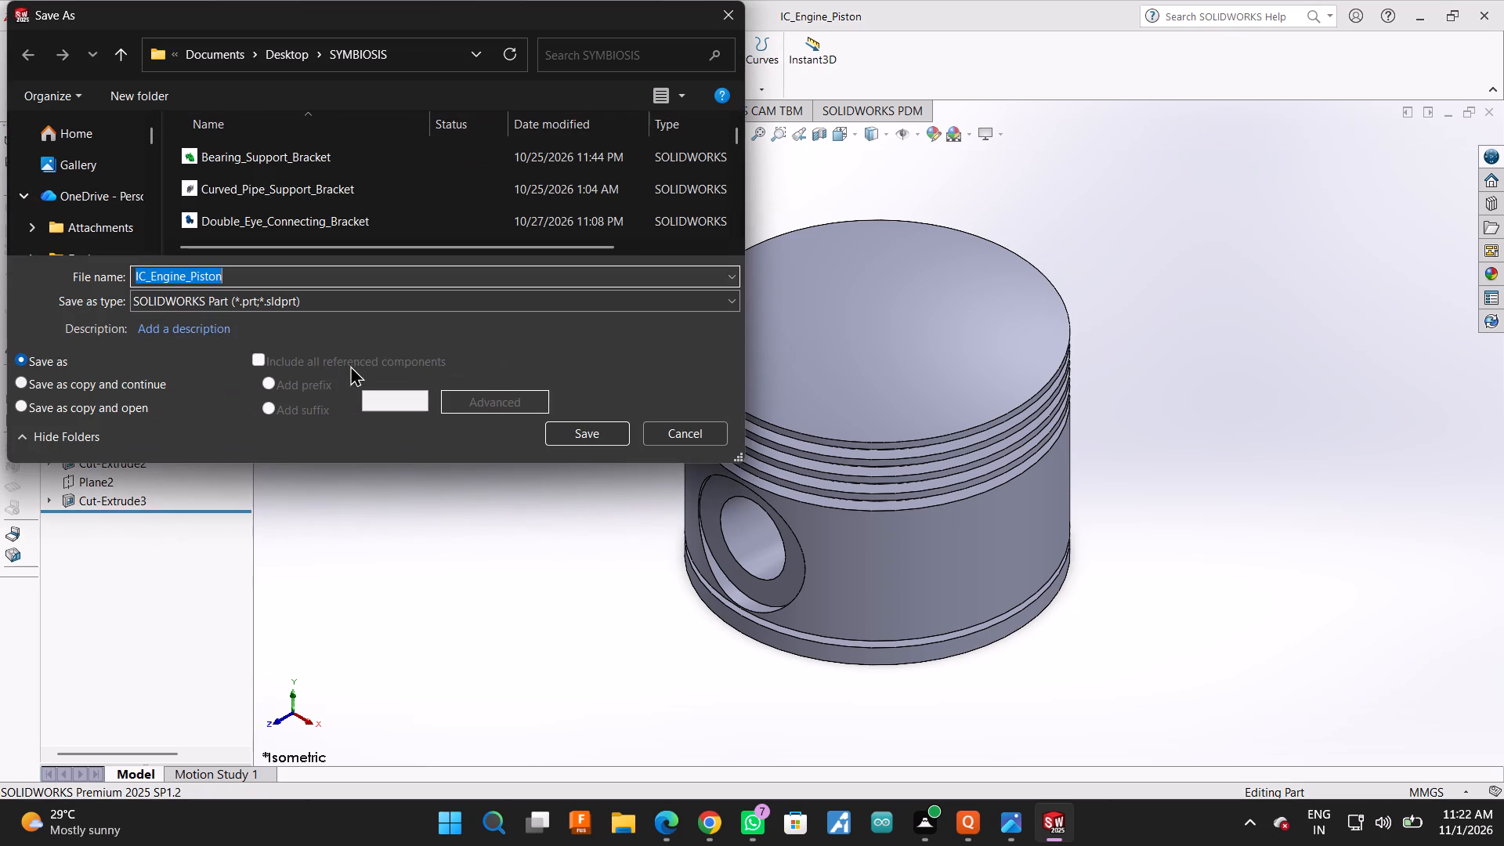
left_click(380, 302)
left_click(315, 454)
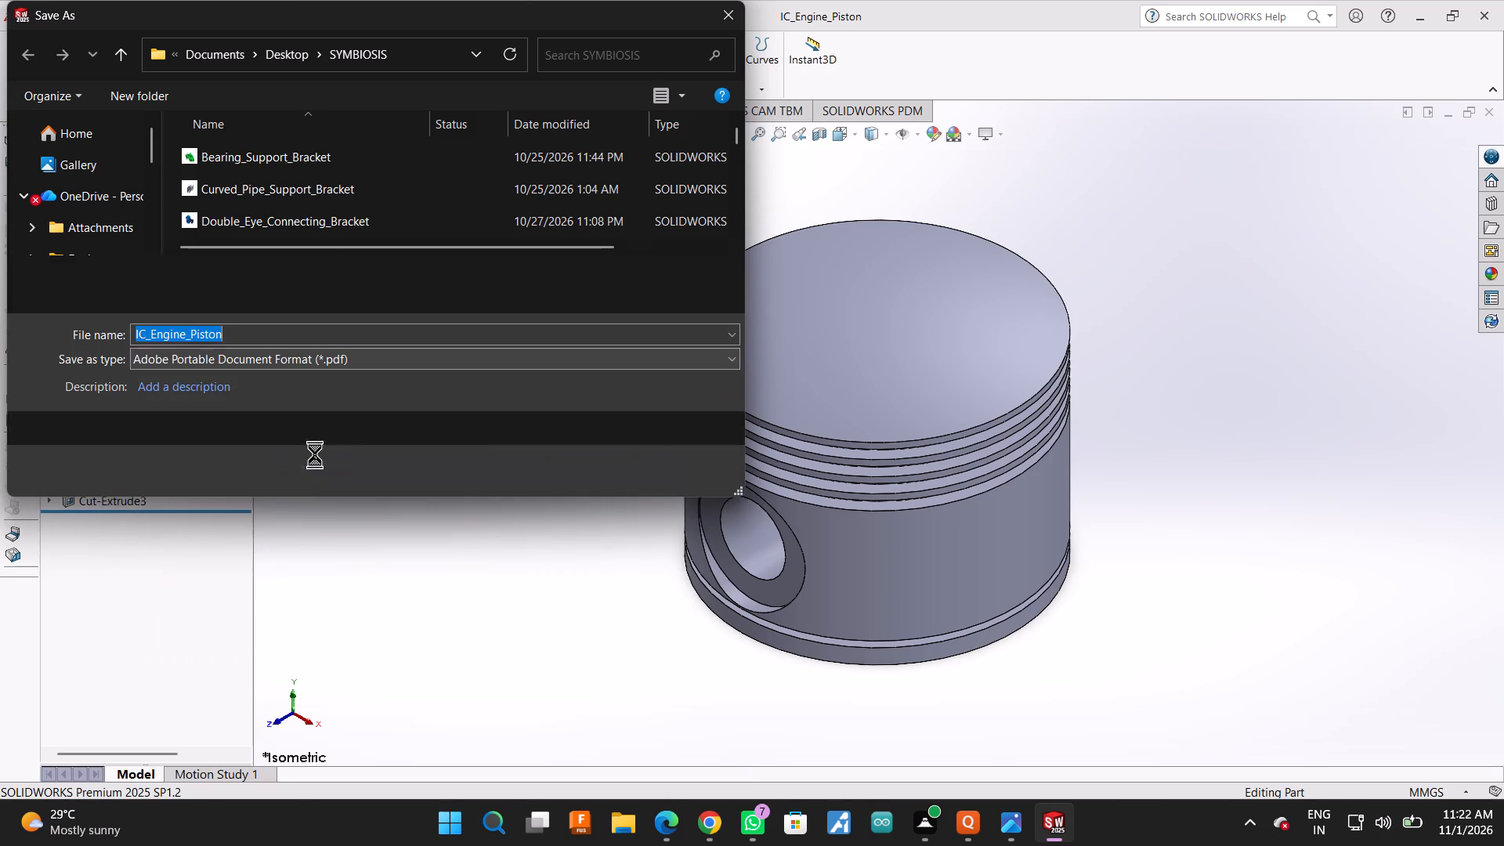
left_click(587, 457)
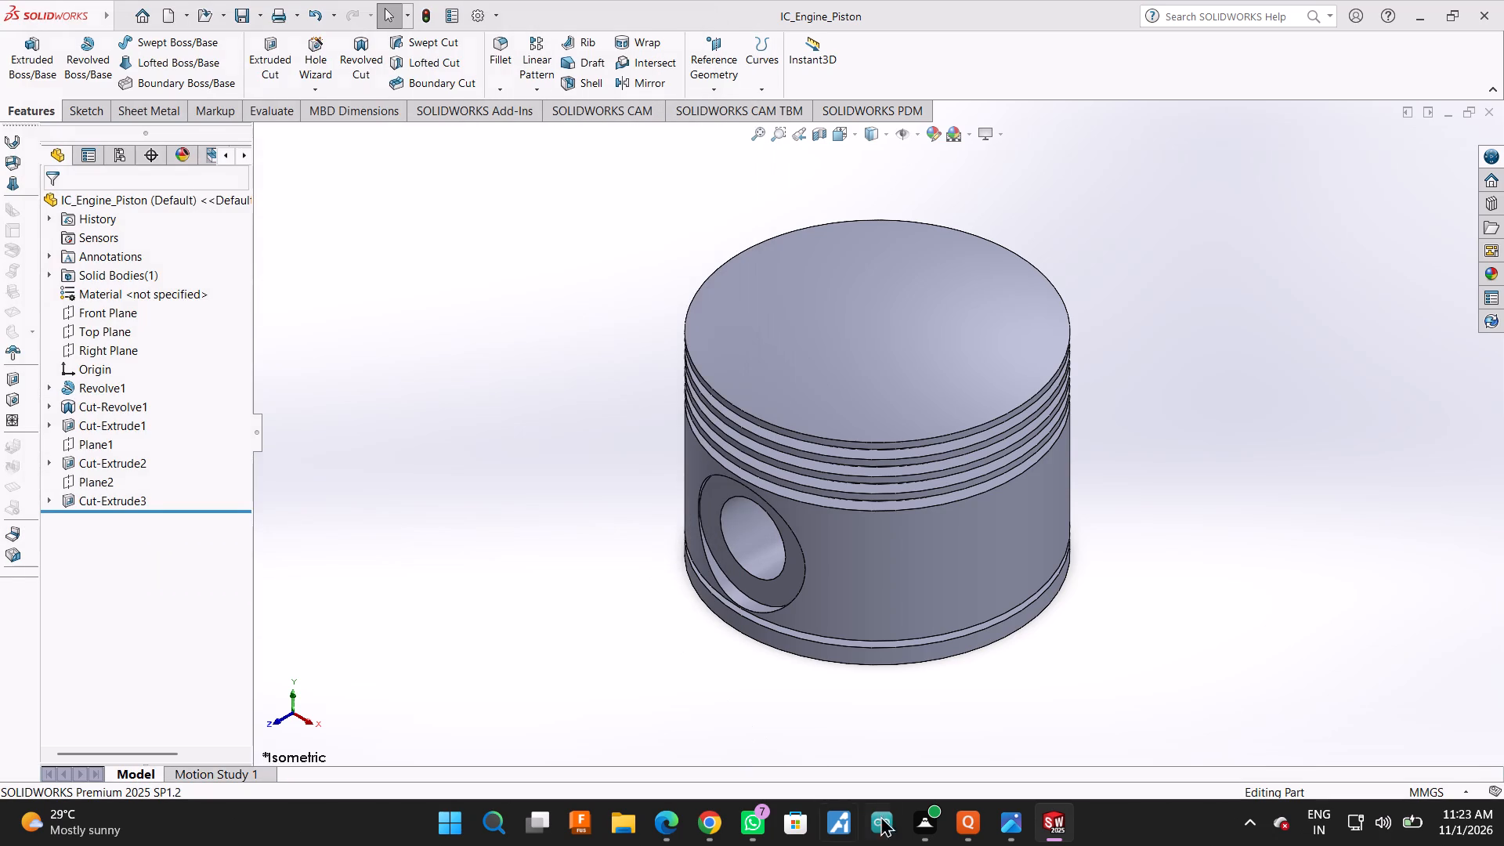